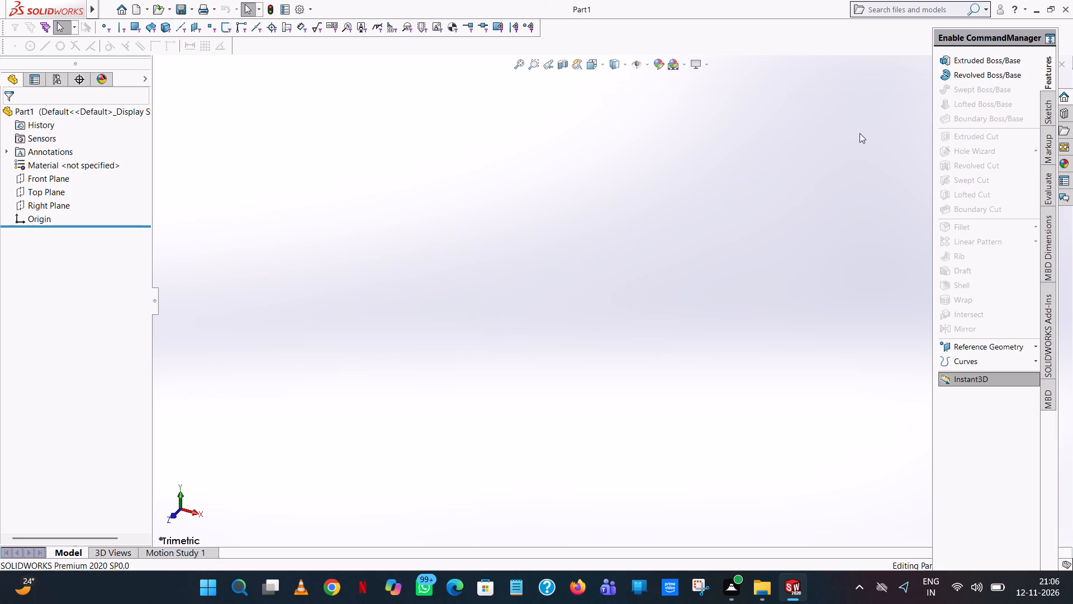
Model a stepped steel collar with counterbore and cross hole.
Start a sketch on the Top Plane and draw a circle centred on the origin with a radius of 30 mm.
left_click(50, 197)
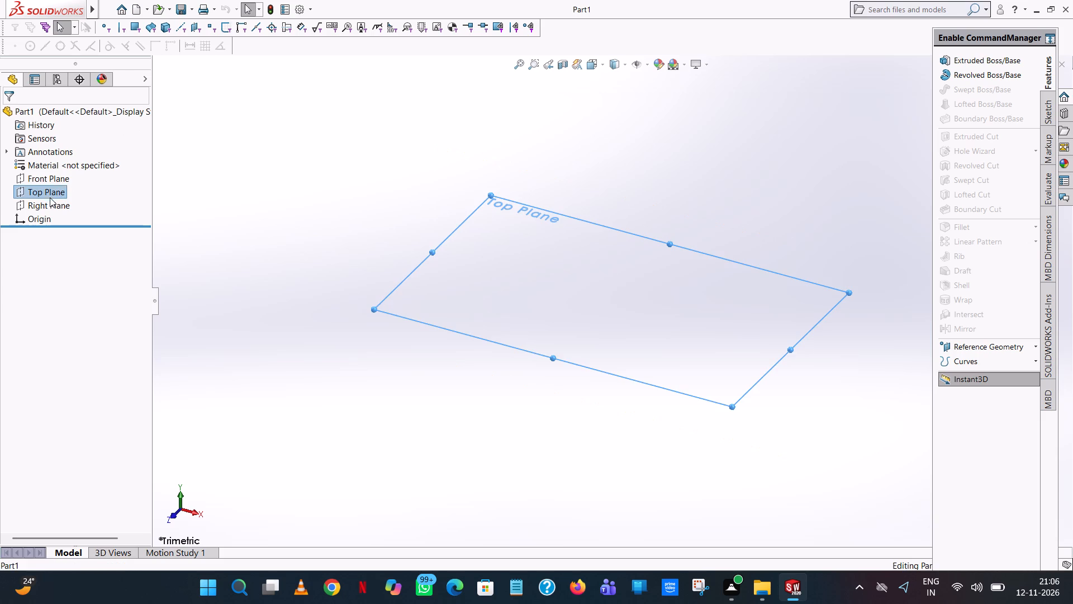
left_click(60, 185)
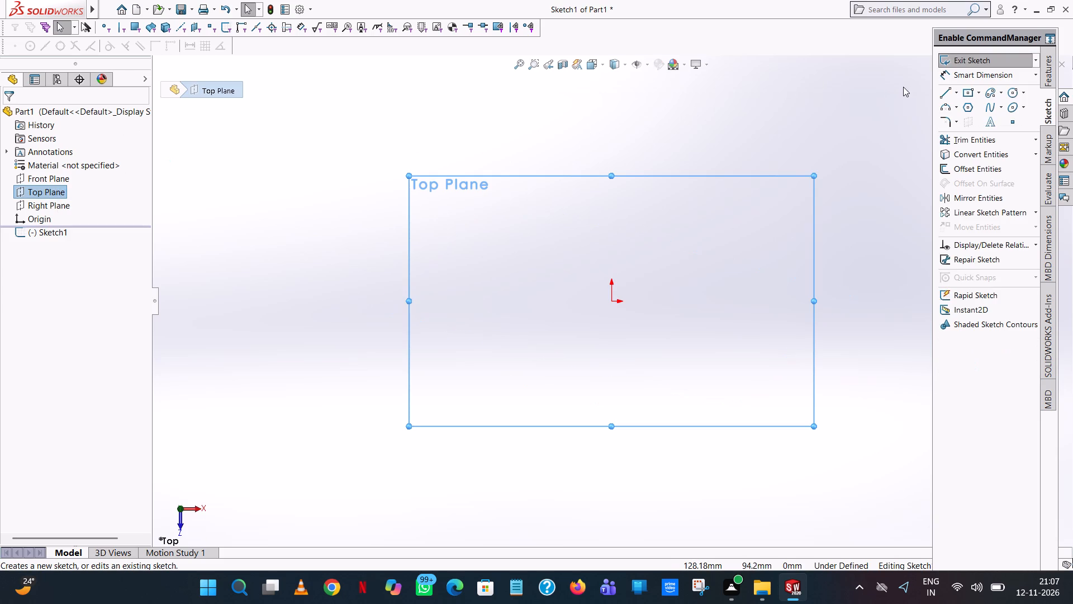
left_click(1014, 91)
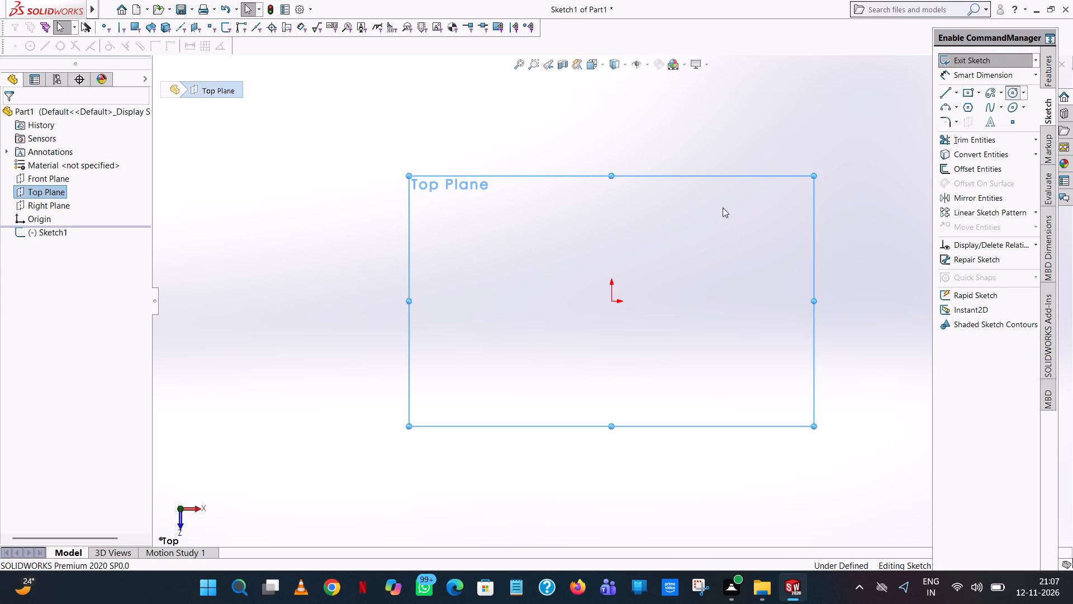
left_click(611, 299)
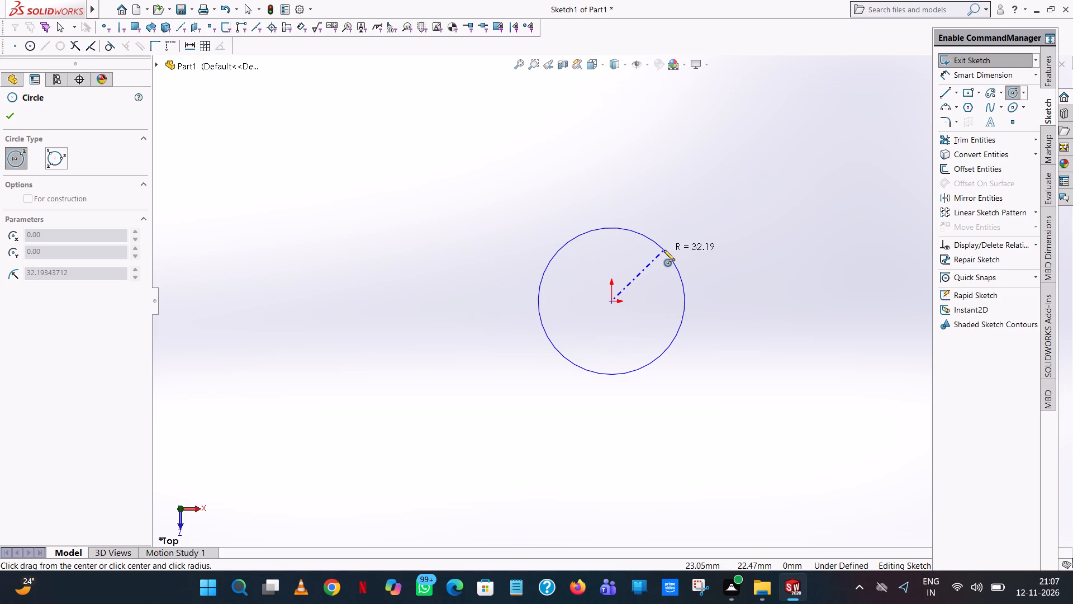
left_click(664, 249)
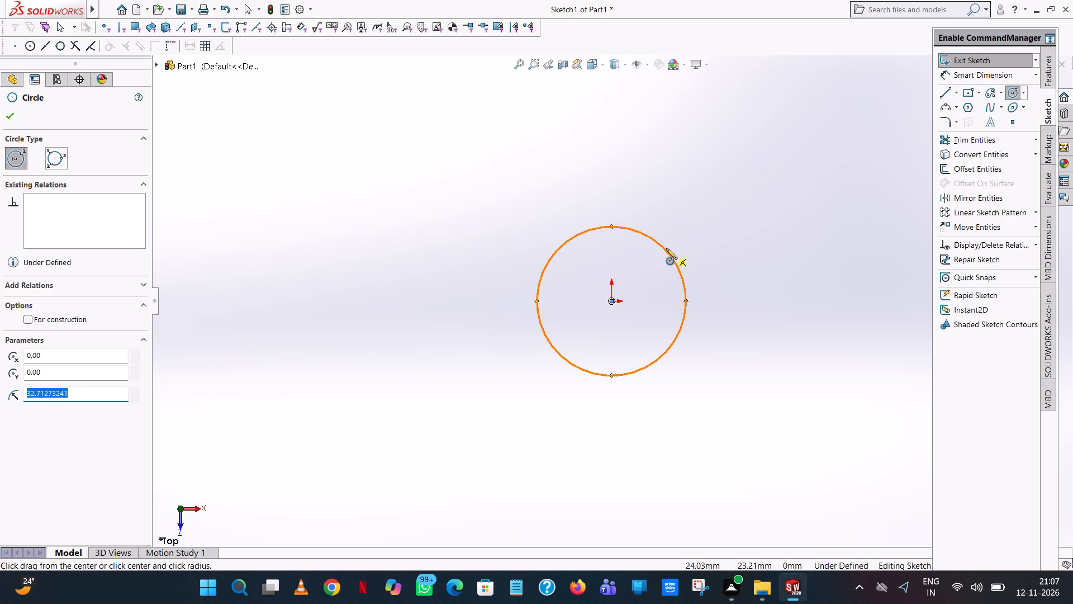
type("30")
key("Return")
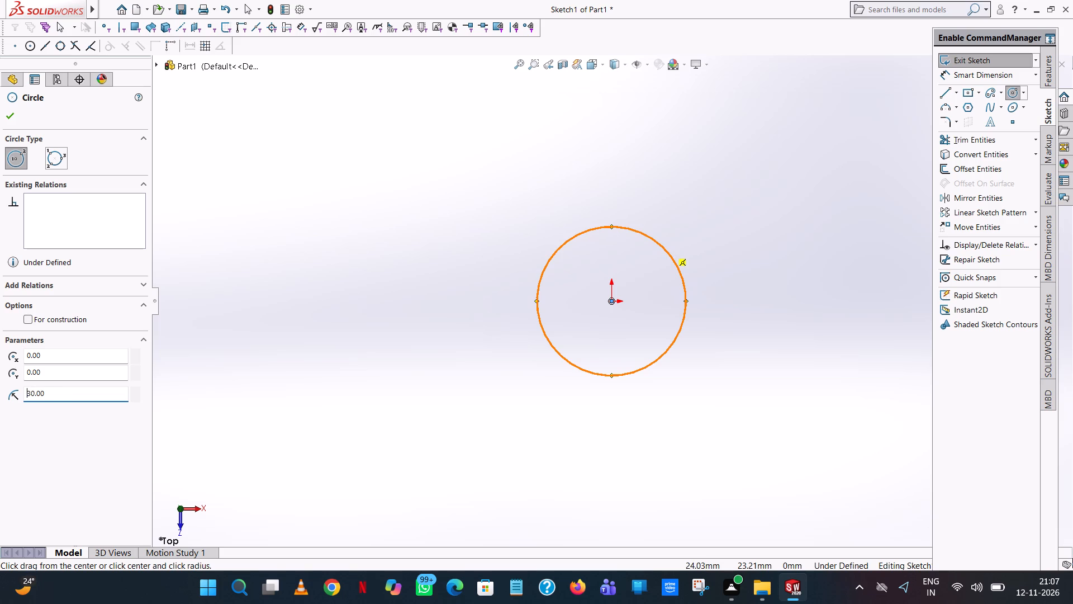
right_click(667, 249)
left_click(677, 256)
left_click(756, 209)
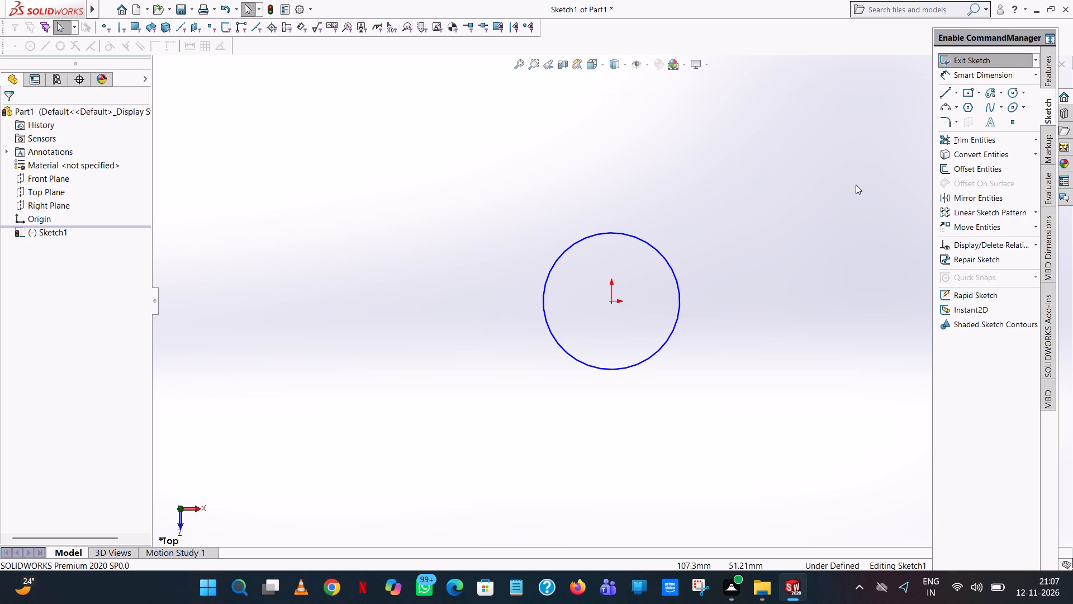
Add a 60 mm diameter dimension to the circle with Smart Dimension.
left_click(1010, 75)
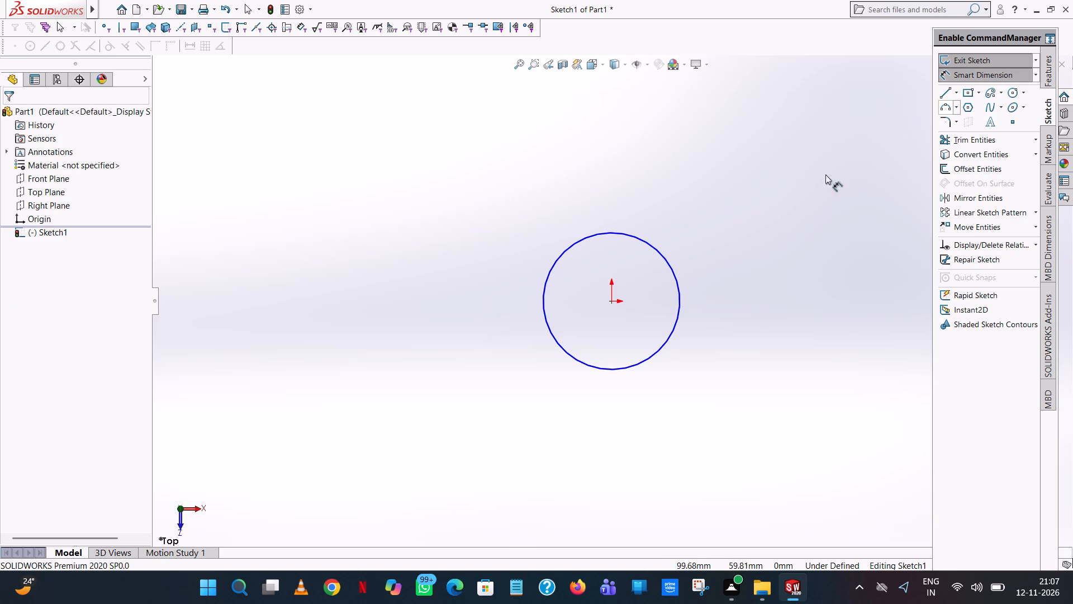
left_click(679, 280)
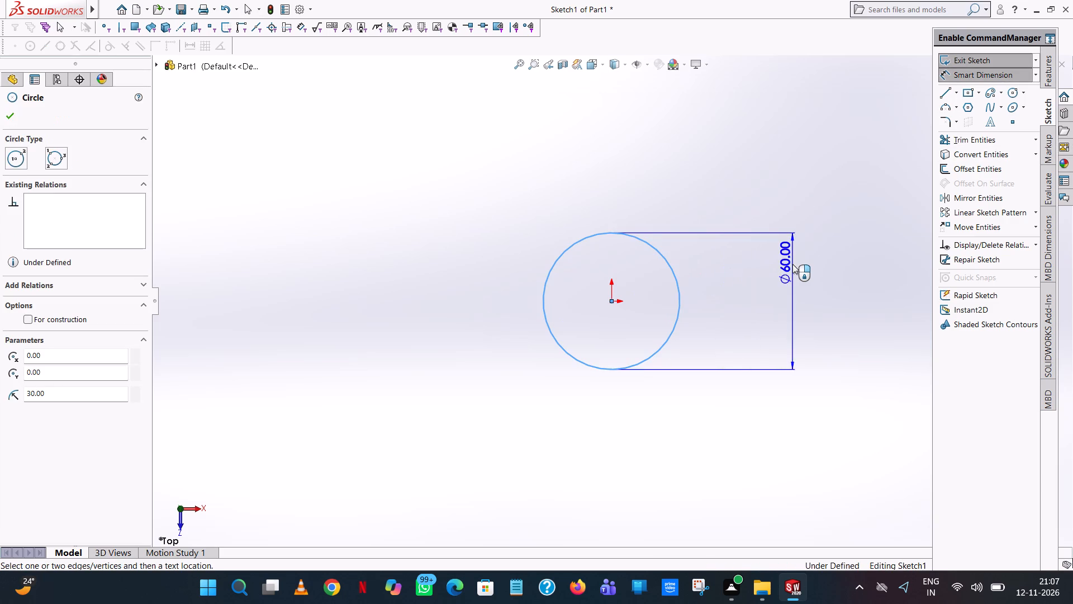
left_click(793, 263)
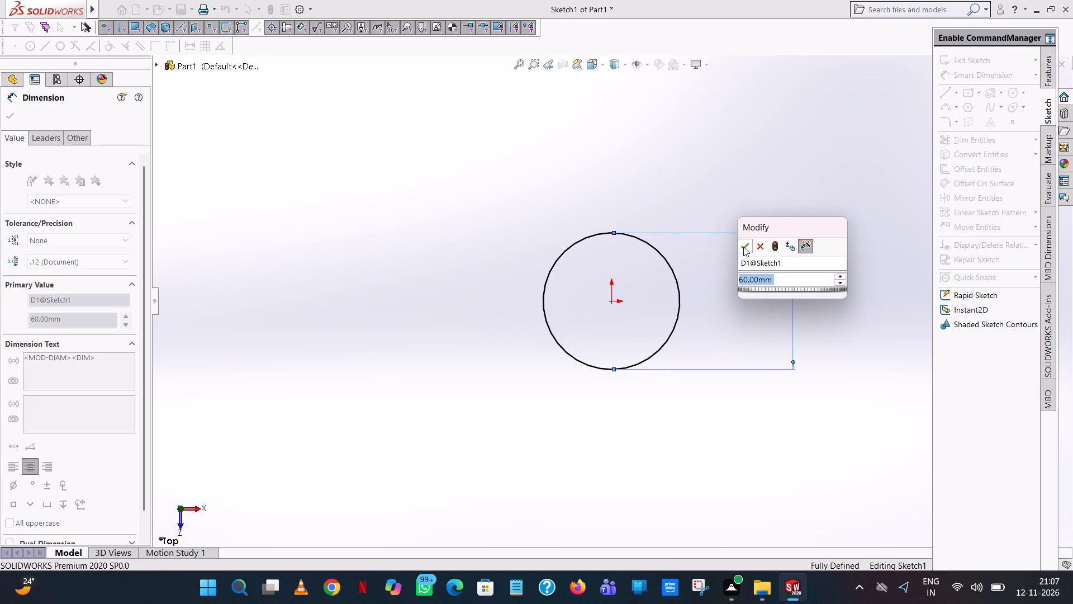
left_click(743, 247)
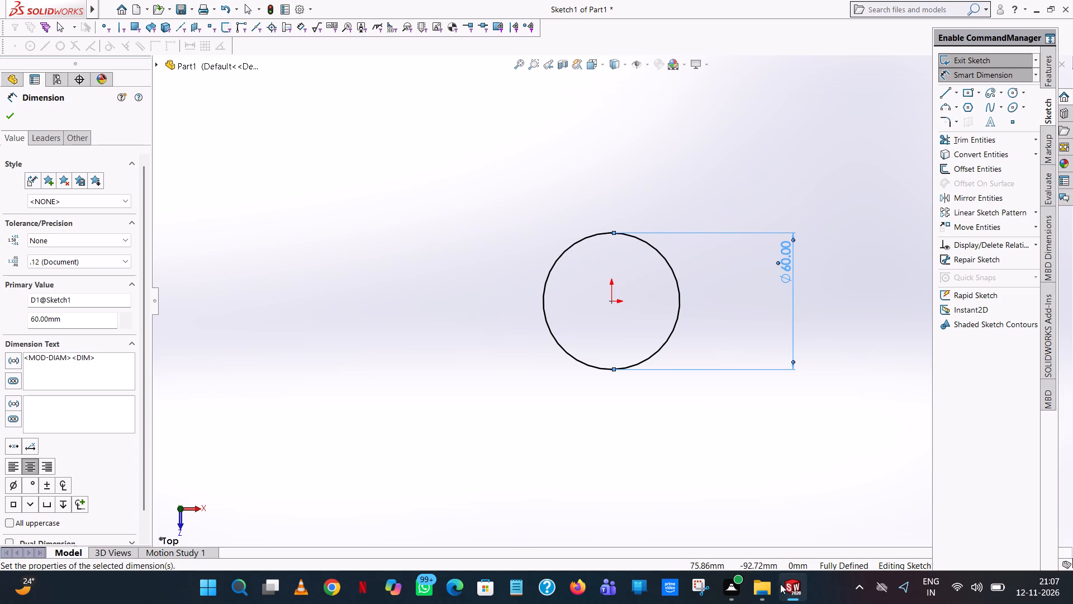
Switch to the open File Explorer folder windows.
left_click(750, 584)
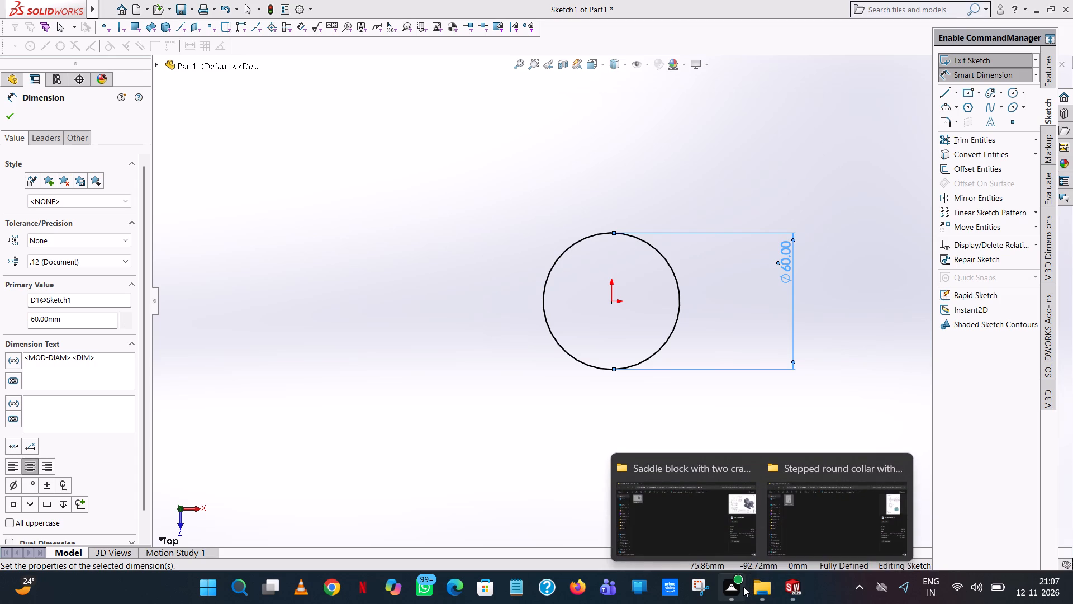
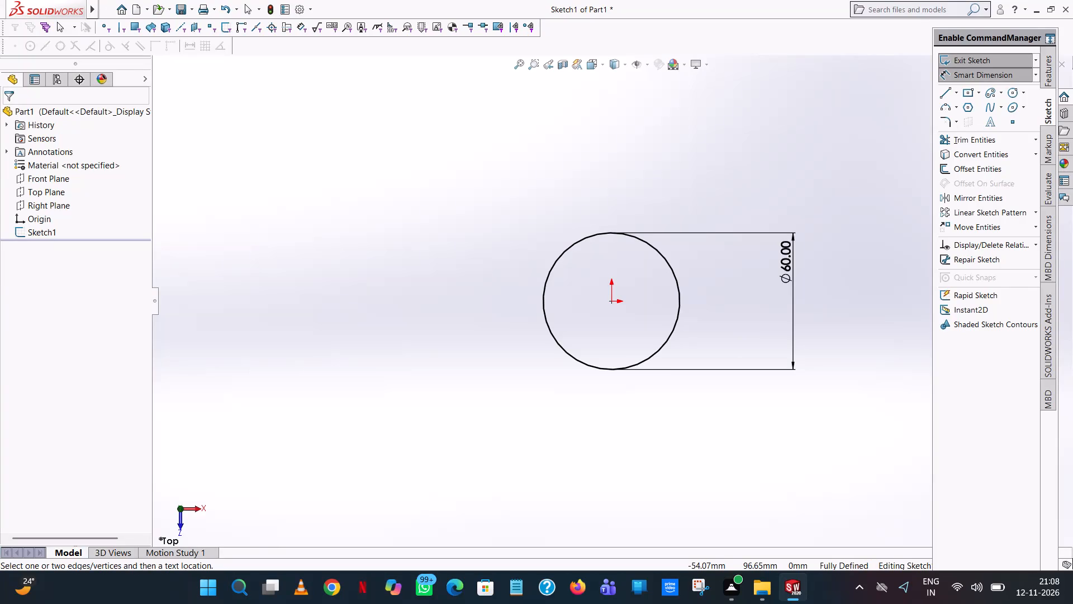
Extrude the 60 mm circle sketch as a blind boss 10 mm deep to form the base disc.
left_click(691, 175)
left_click(1042, 65)
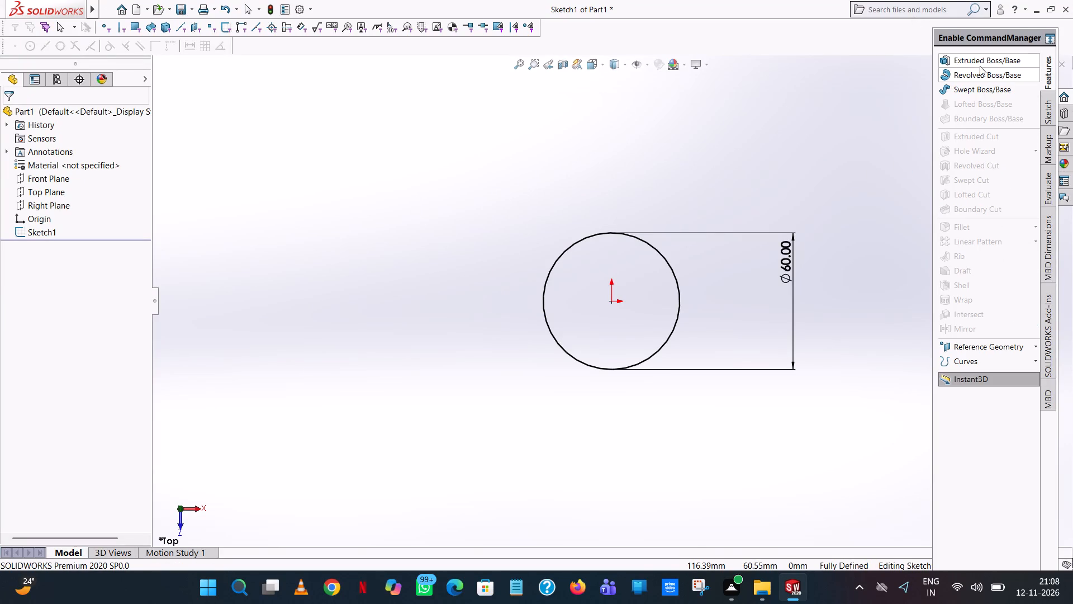
left_click(980, 62)
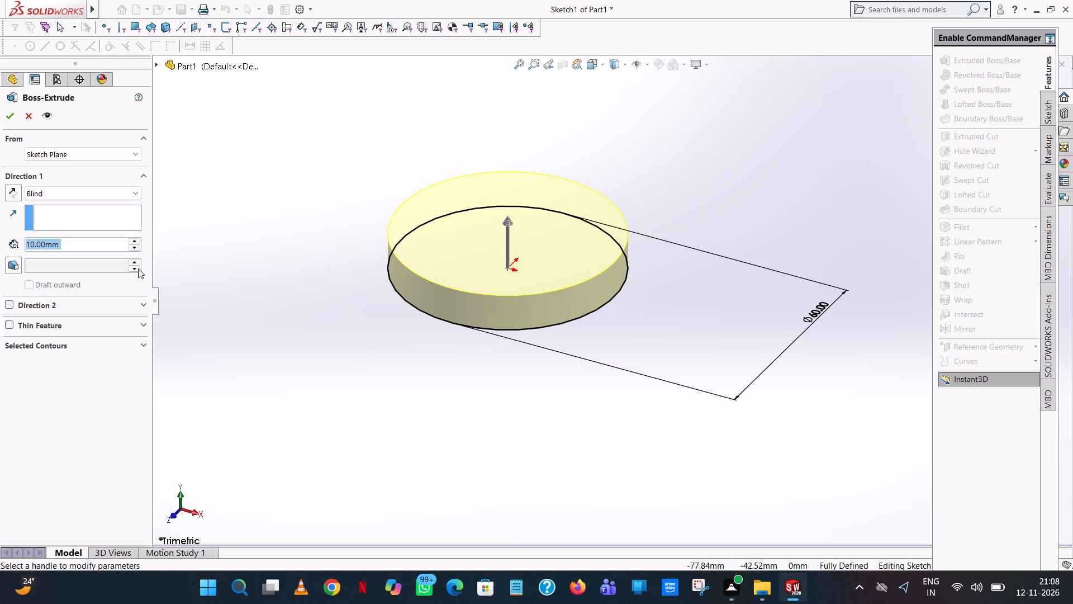
left_click(6, 111)
left_click(668, 180)
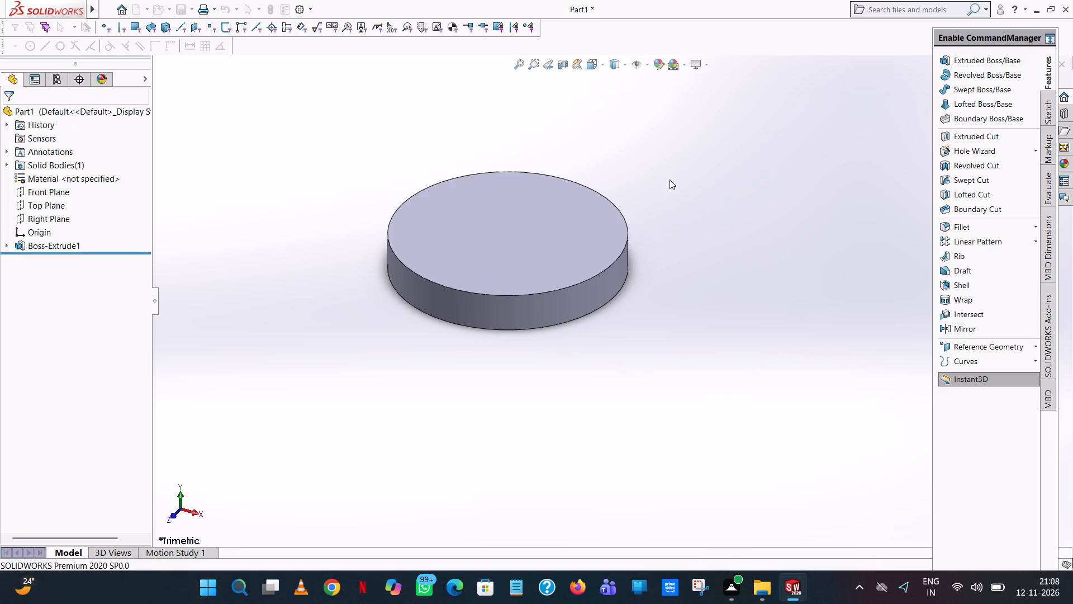
Start a boss sketch on the disc's top face and draw a circle centred on the origin with a radius of 25 mm.
middle_click_drag(681, 287, 738, 231)
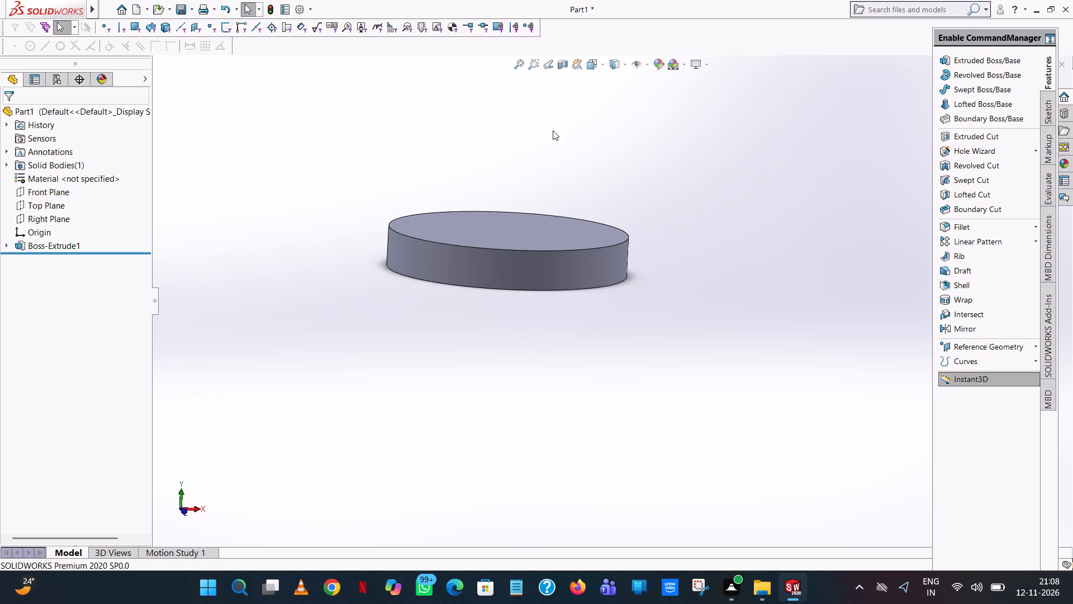
middle_click_drag(530, 164, 531, 176)
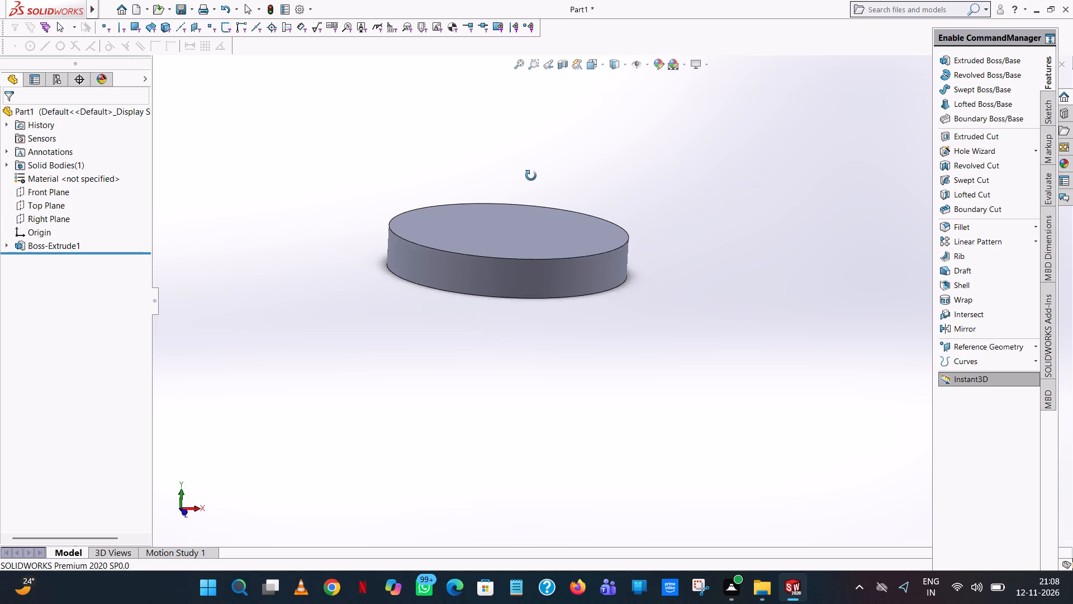
middle_click_drag(531, 176, 531, 291)
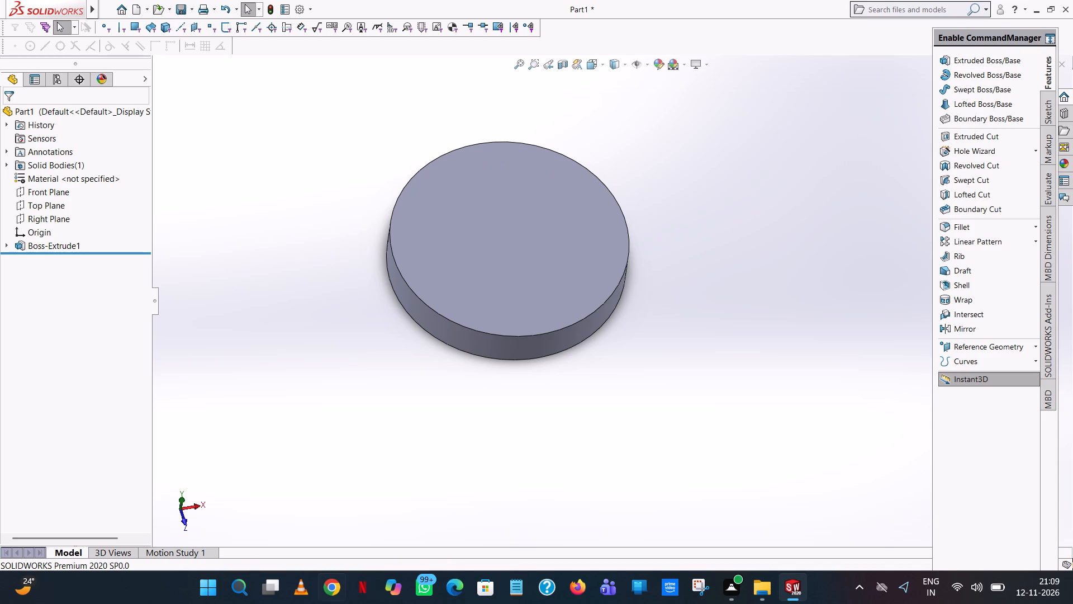
left_click(972, 55)
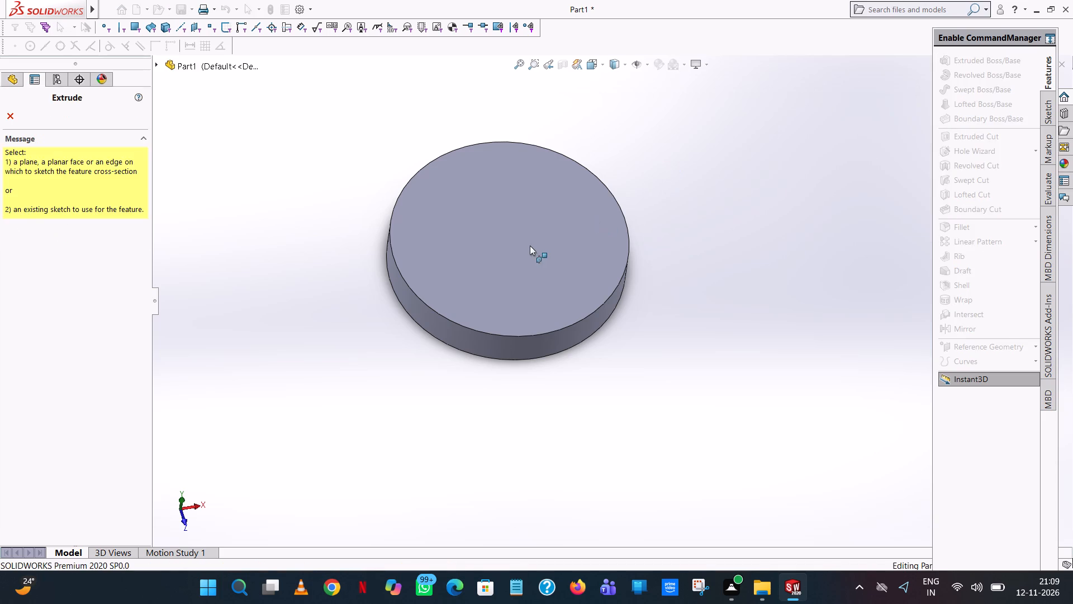
left_click(529, 246)
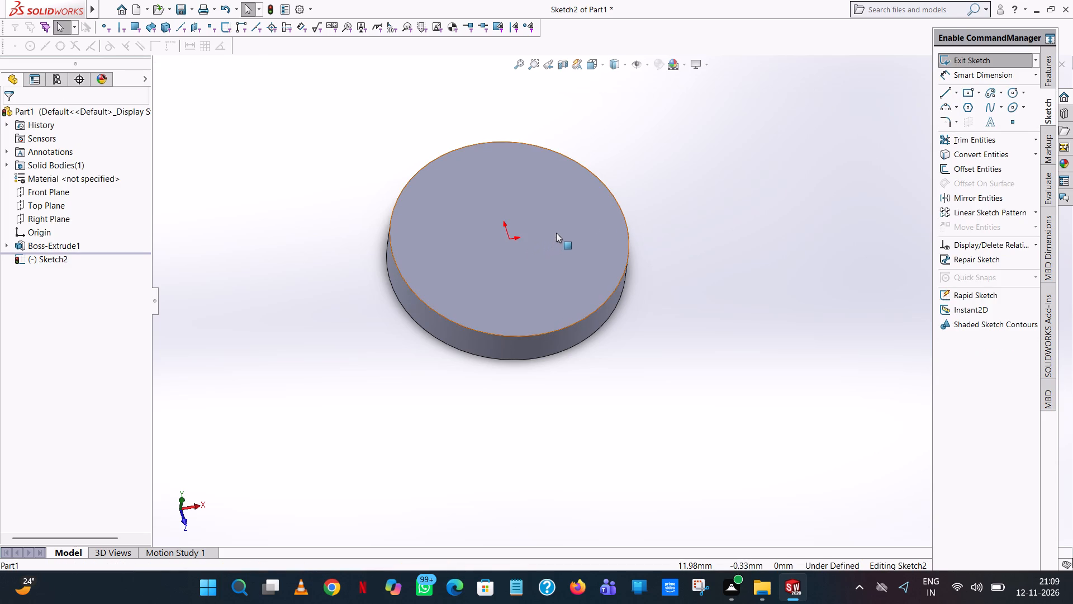
left_click(602, 65)
left_click(653, 122)
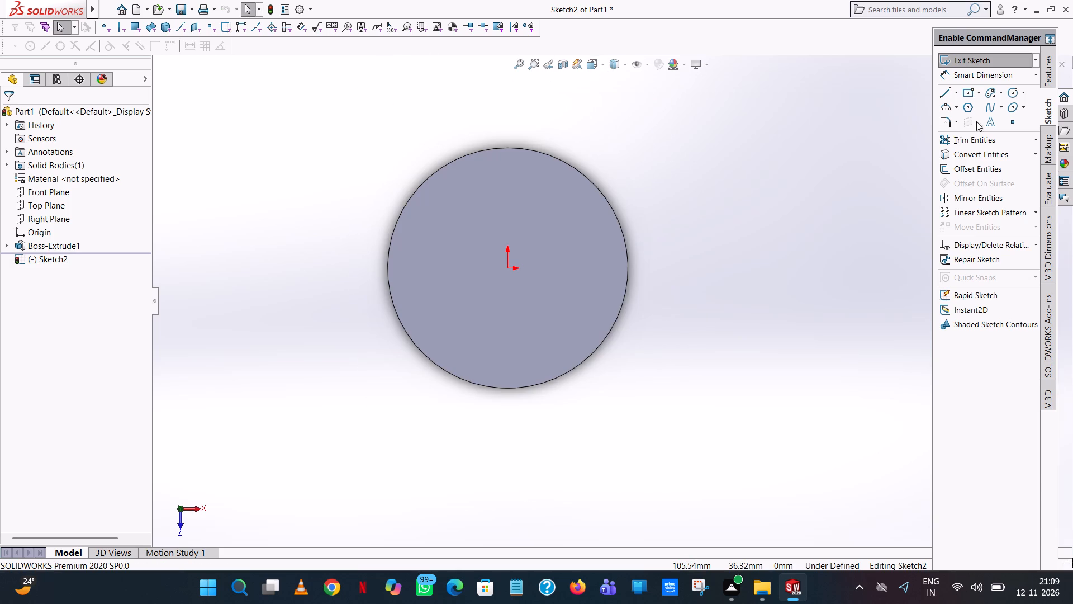
left_click(1012, 89)
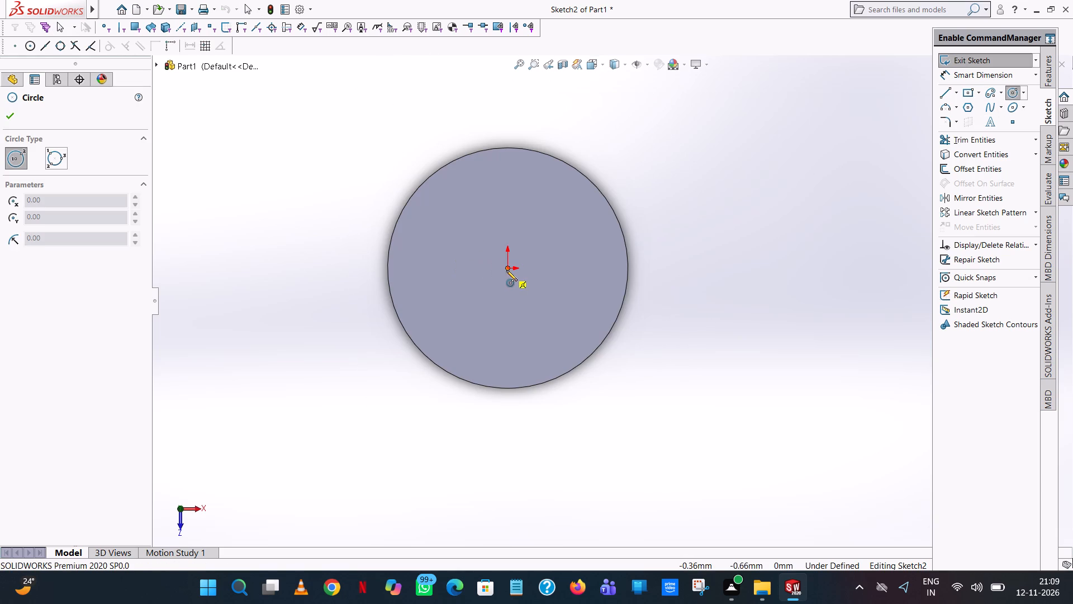
left_click(506, 270)
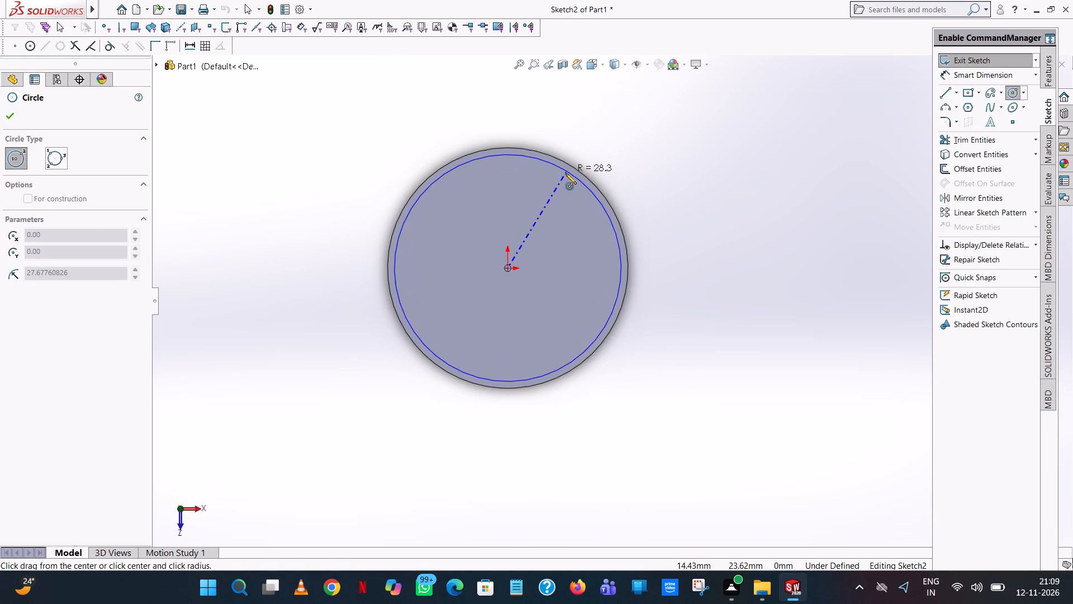
left_click(561, 176)
type("25")
key("Return")
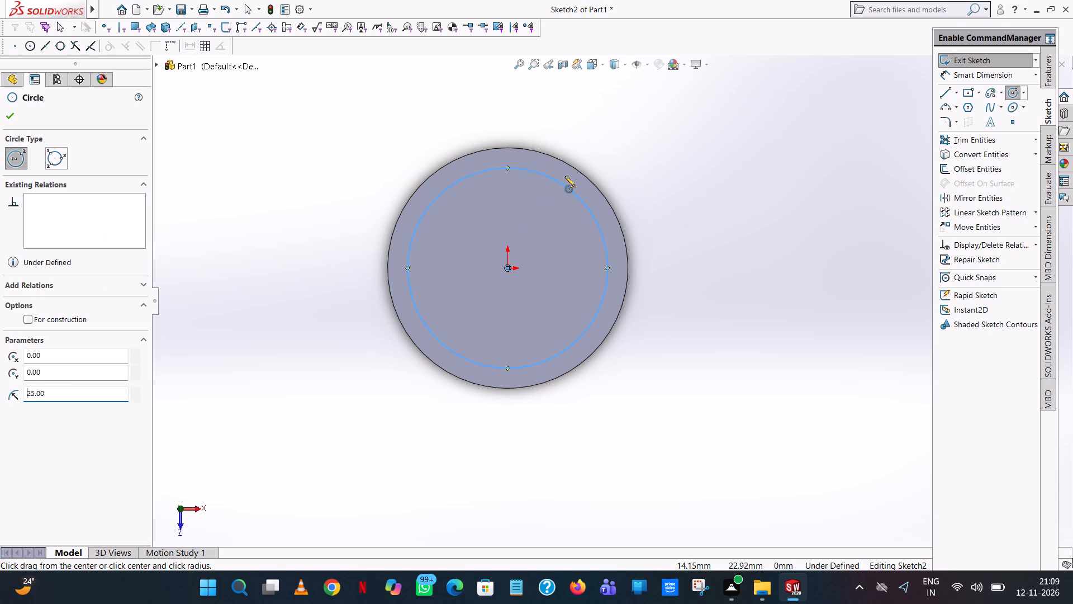
right_click(566, 177)
left_click(605, 184)
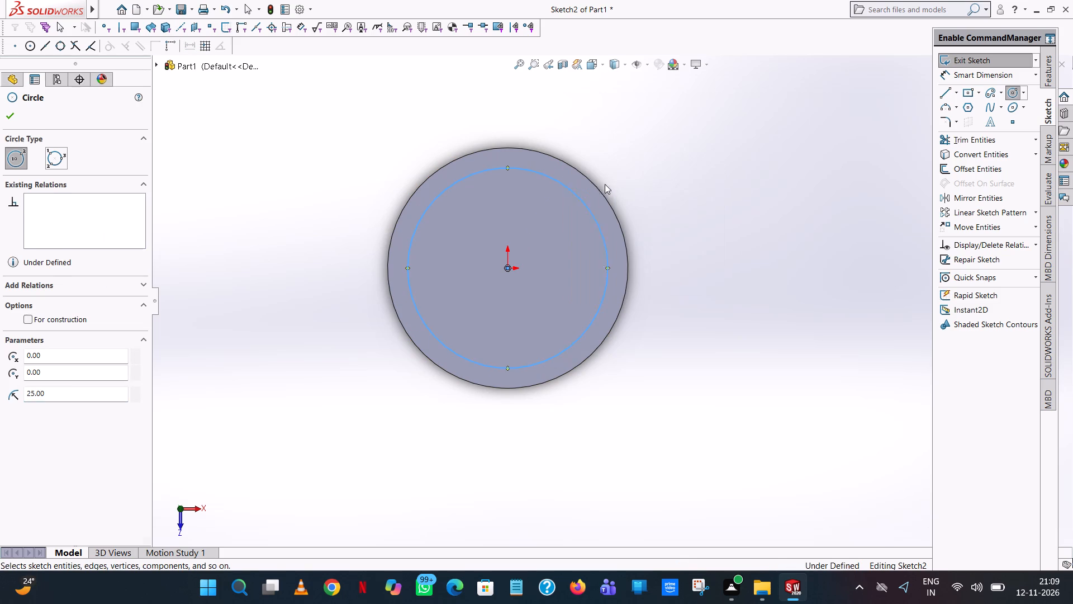
Add a 50 mm diameter dimension to the new circle with Smart Dimension.
left_click(988, 78)
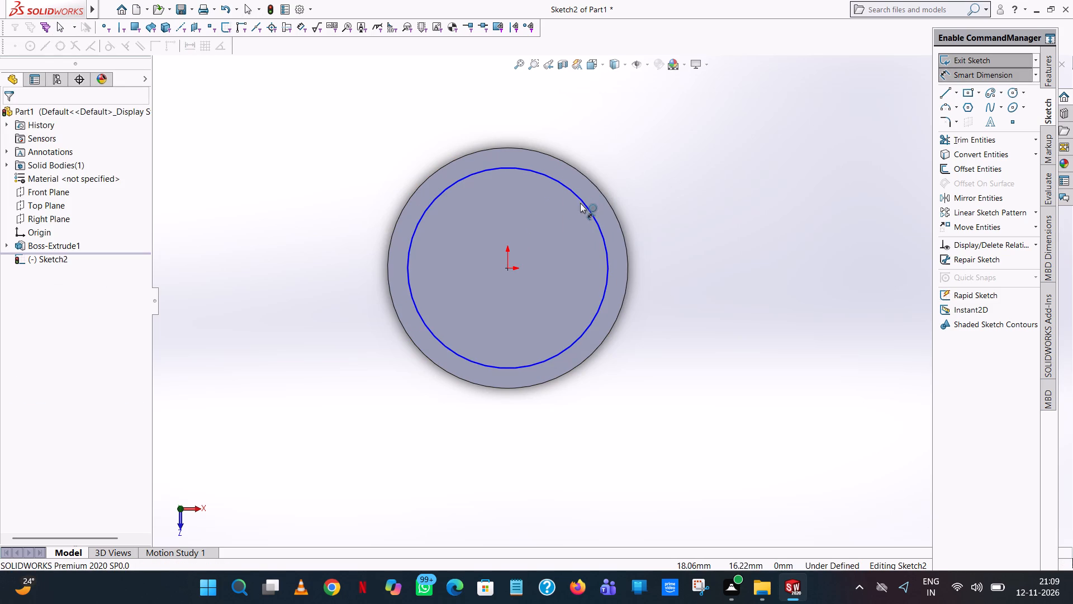
left_click(580, 203)
left_click(737, 214)
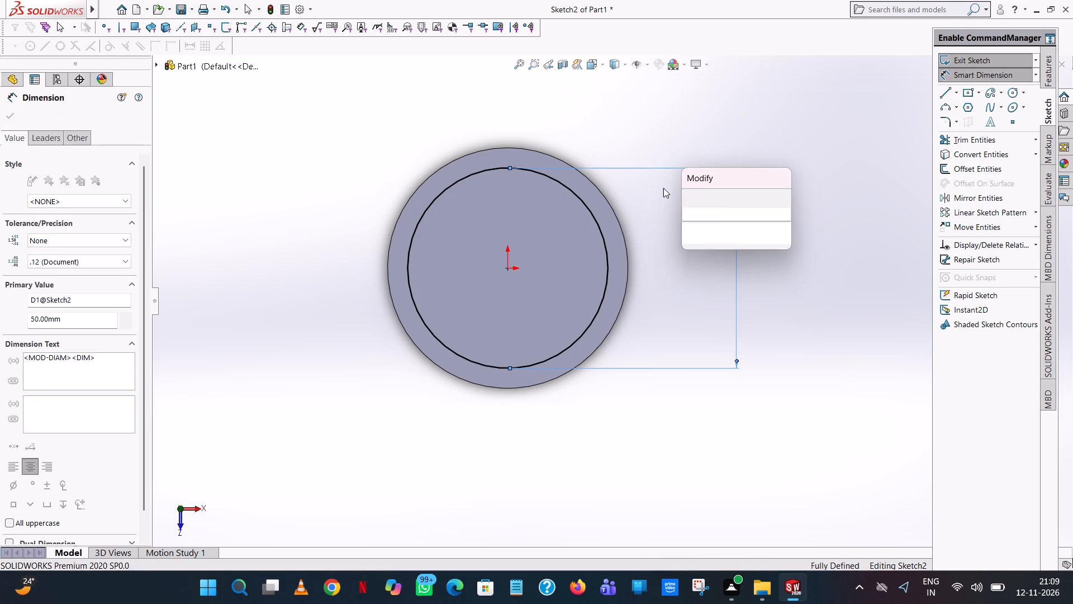
left_click(690, 192)
left_click(736, 139)
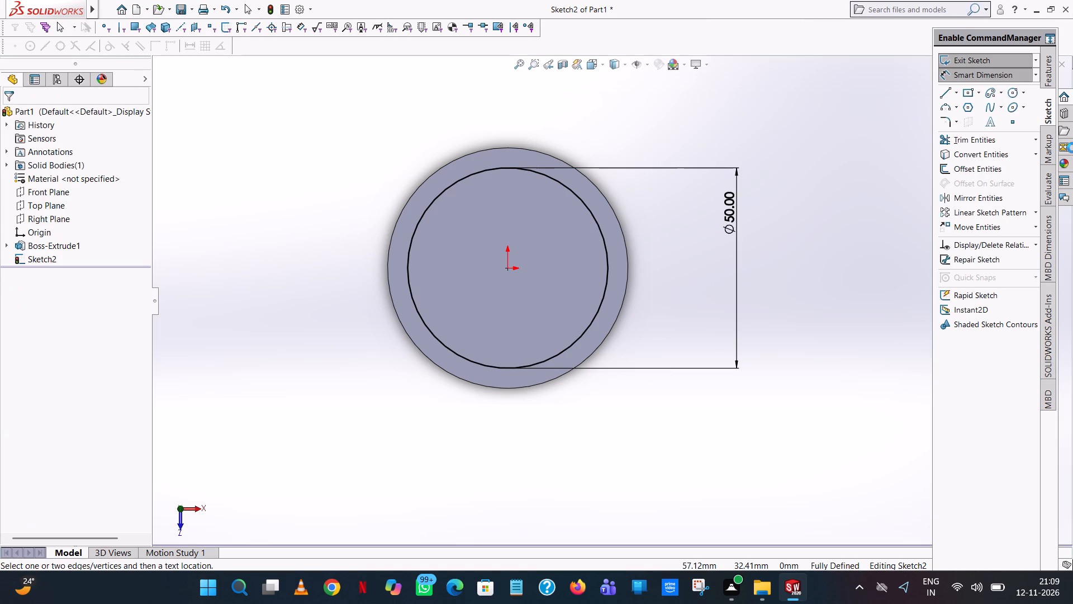
Extrude the 50 mm circle as a blind boss 20 mm upward from the disc, merged with the base.
left_click(1046, 72)
left_click(996, 56)
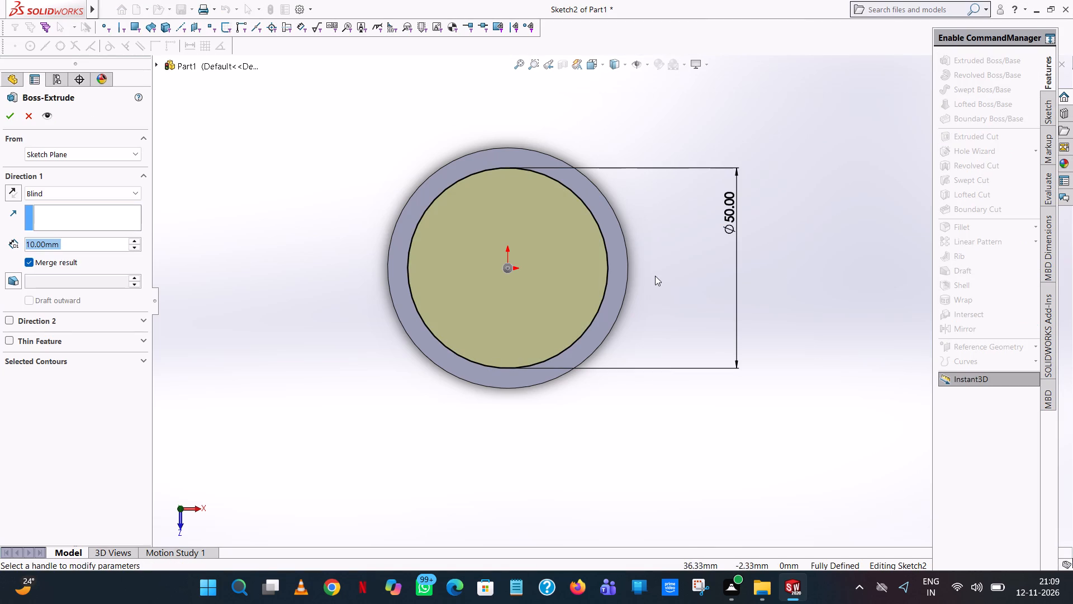
type("20")
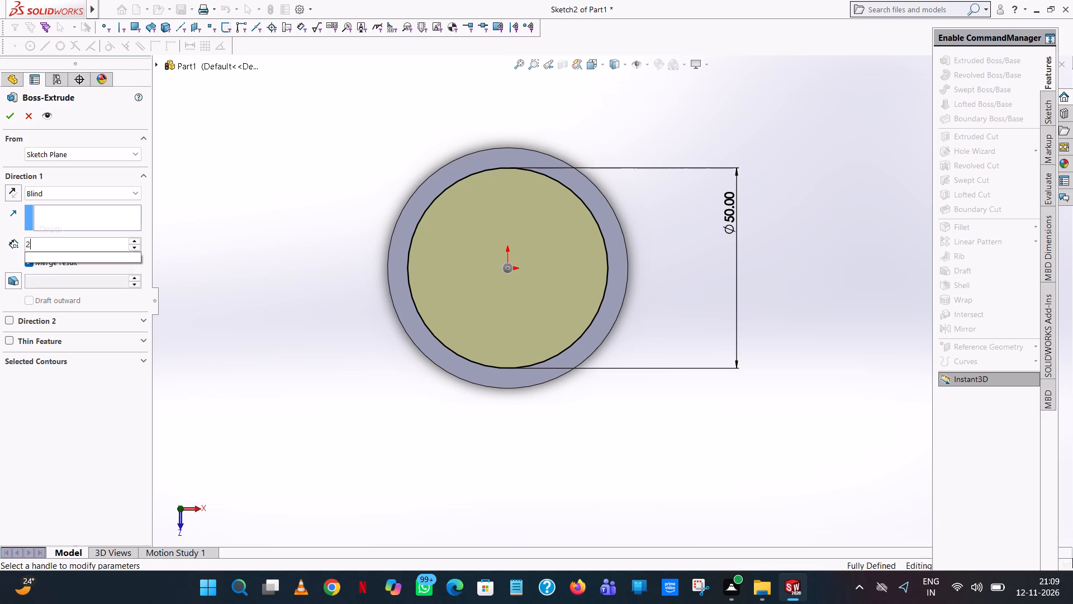
key("Return")
scroll(316, 263, "up", 2)
middle_click_drag(316, 263, 367, 108)
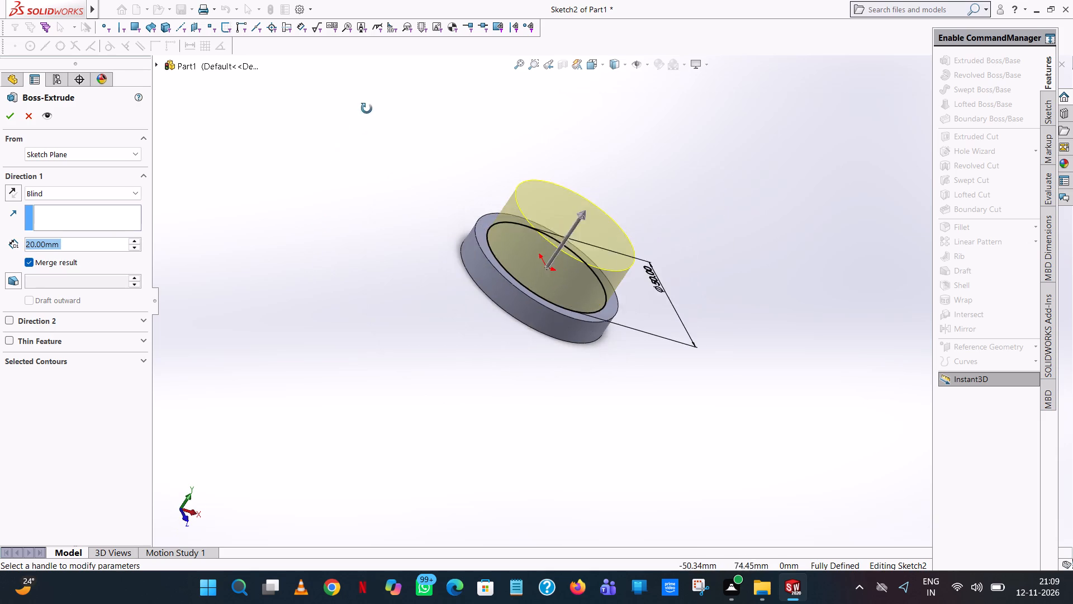
middle_click_drag(367, 108, 368, 106)
scroll(368, 104, "up", 1)
left_click(14, 108)
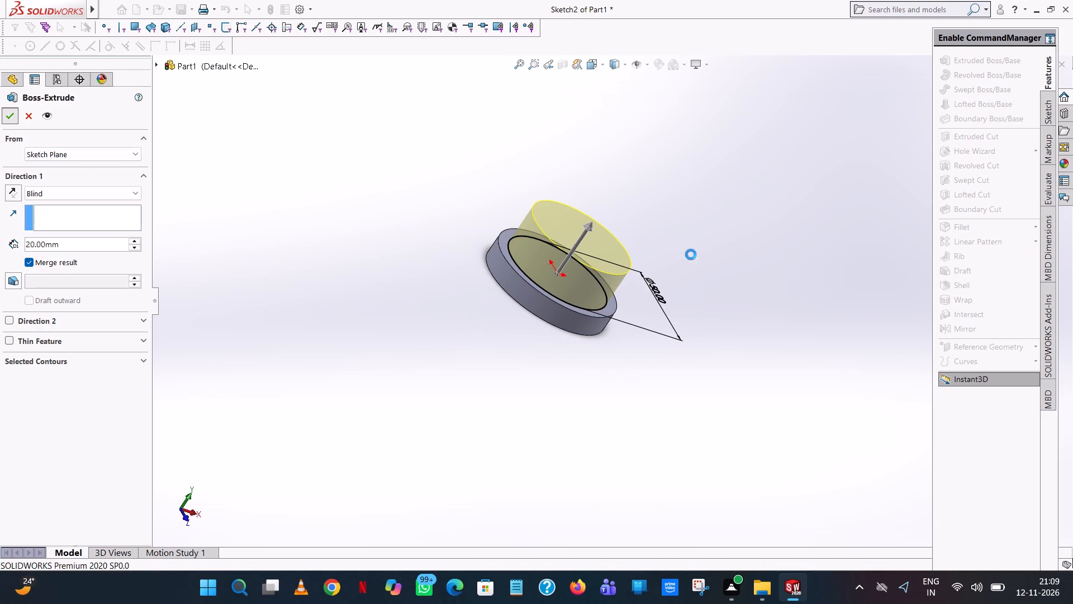
left_click(683, 259)
Fillet the top outer edge of the upper cylinder with a symmetric 3 mm radius.
middle_click_drag(578, 243, 711, 425)
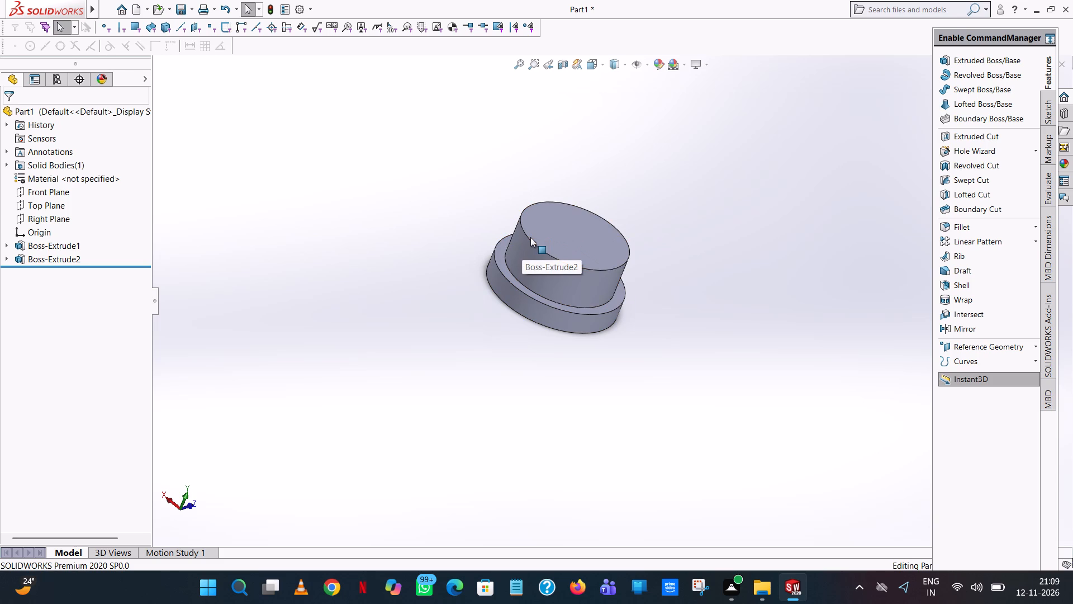
scroll(530, 237, "down", 7)
scroll(654, 288, "up", 5)
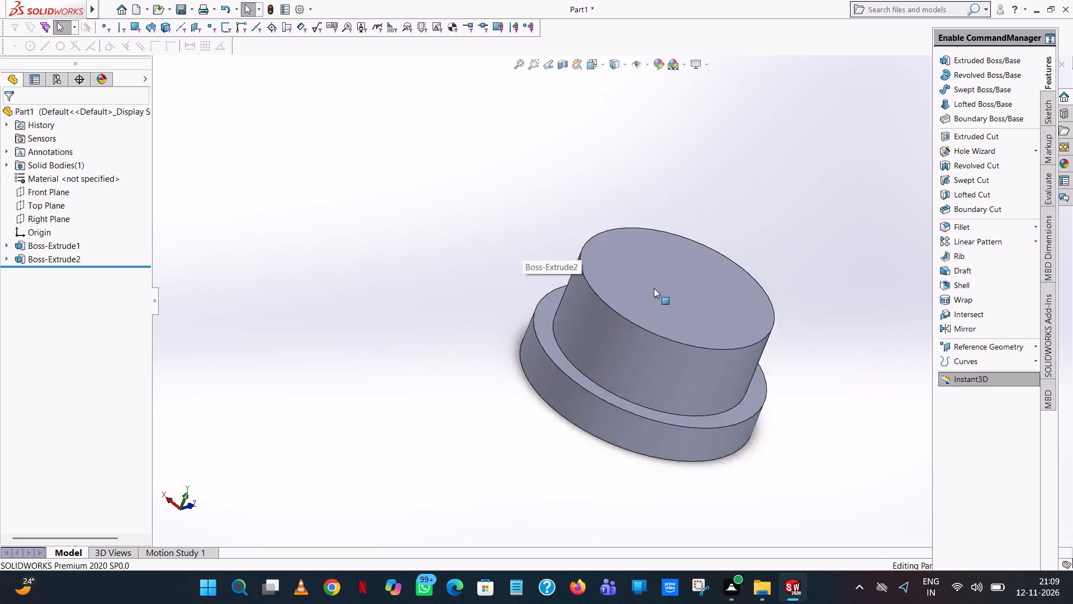
scroll(654, 288, "up", 4)
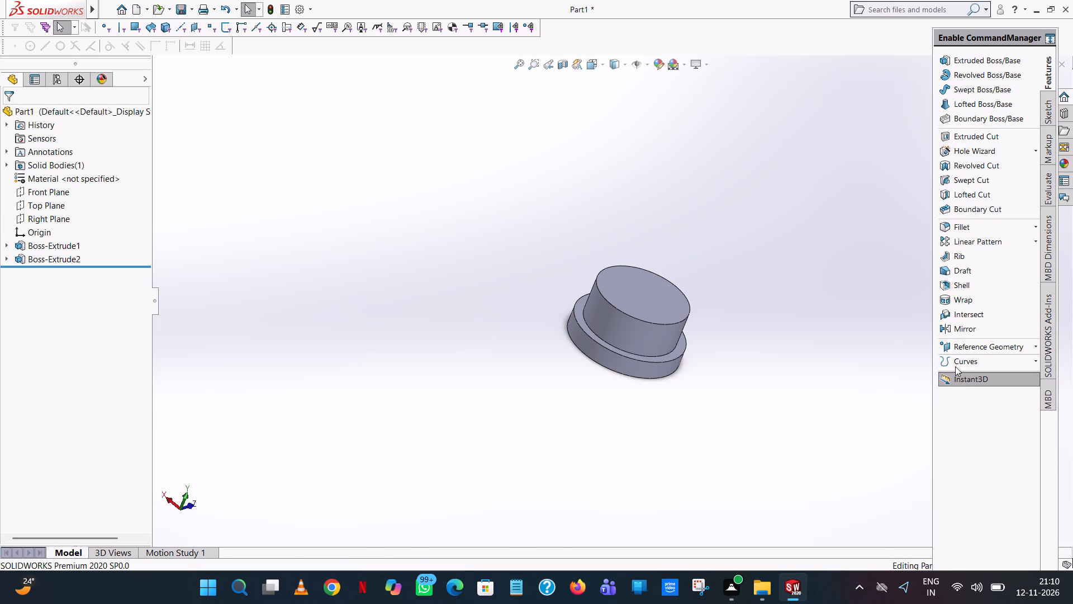
left_click(975, 225)
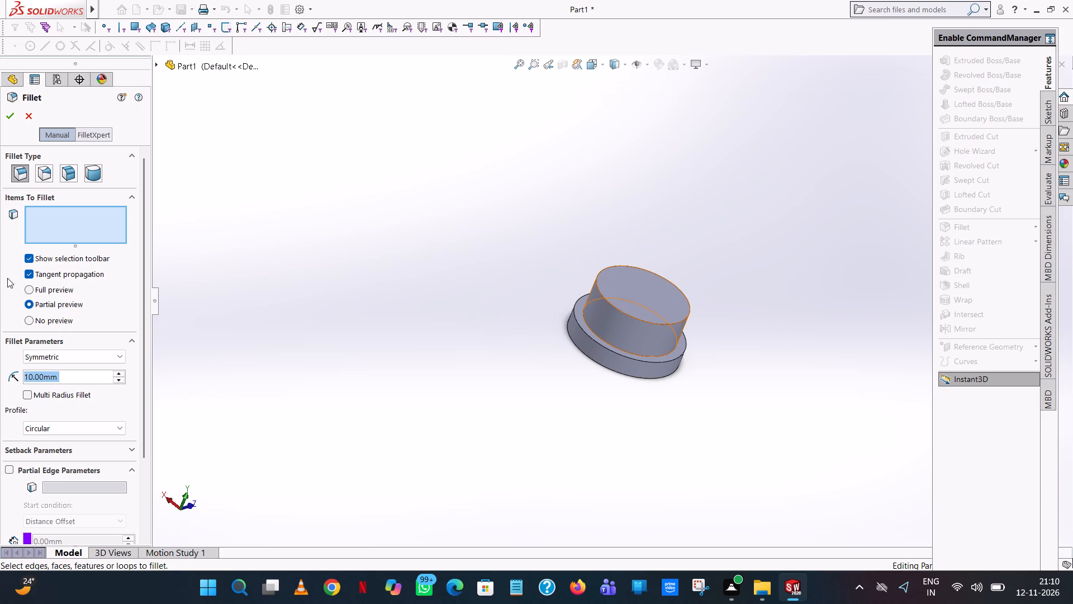
key("3")
key("Return")
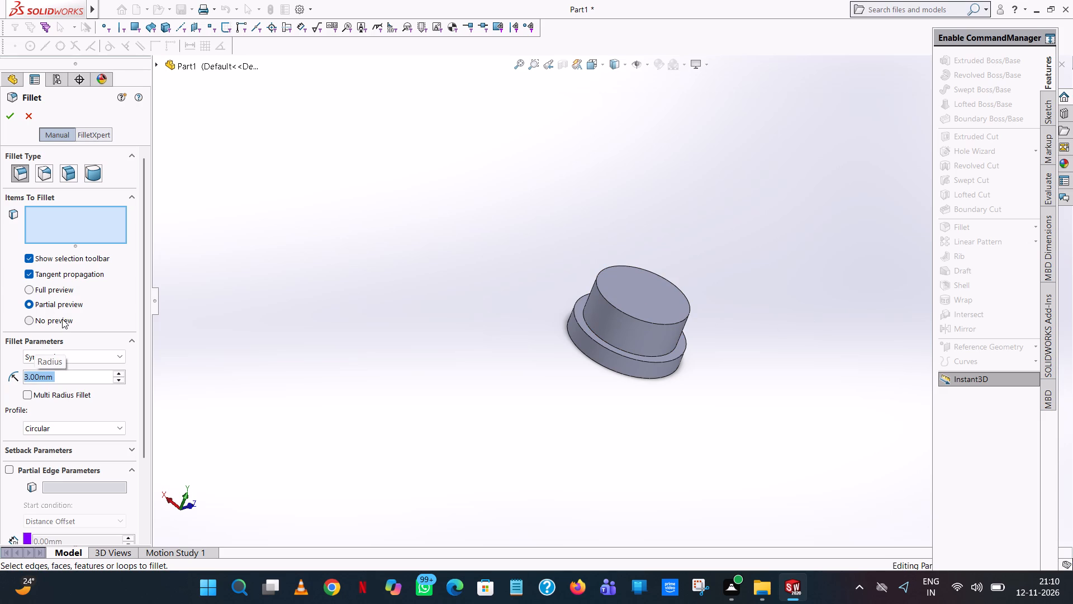
scroll(648, 310, "down", 5)
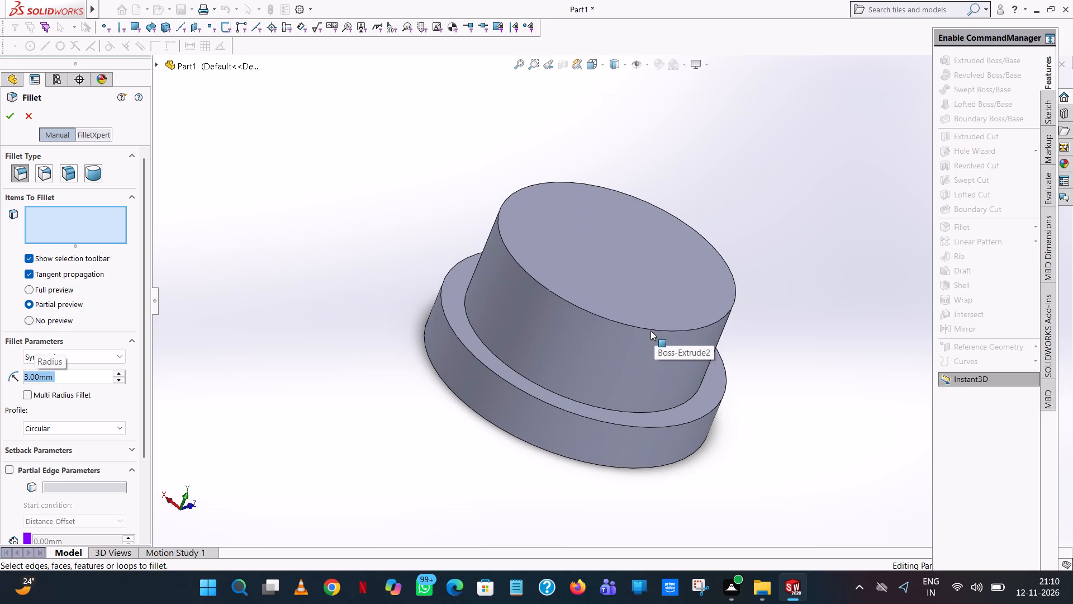
left_click(651, 330)
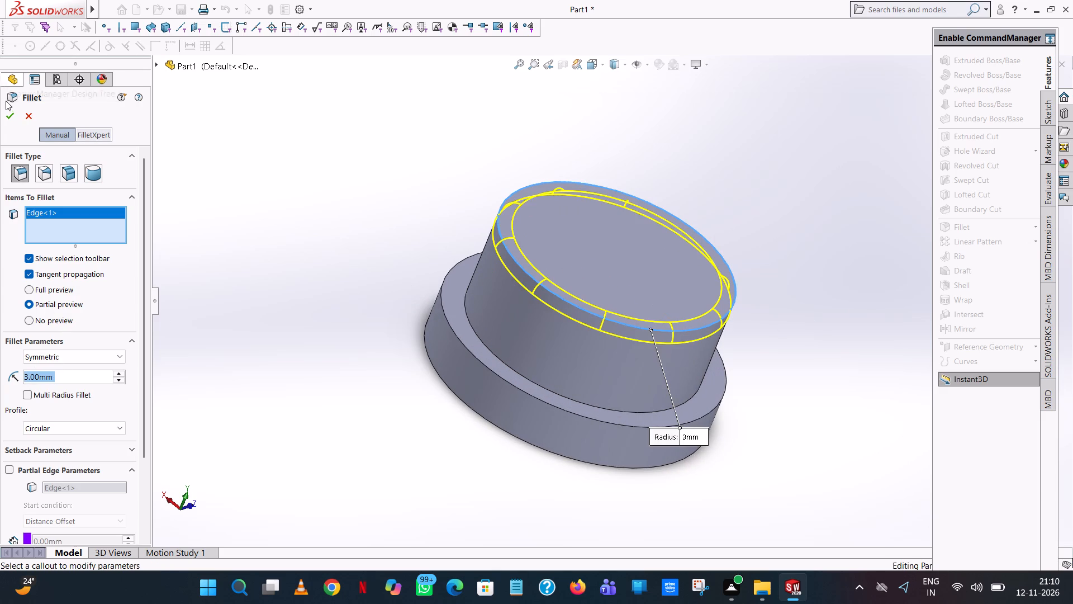
left_click(11, 116)
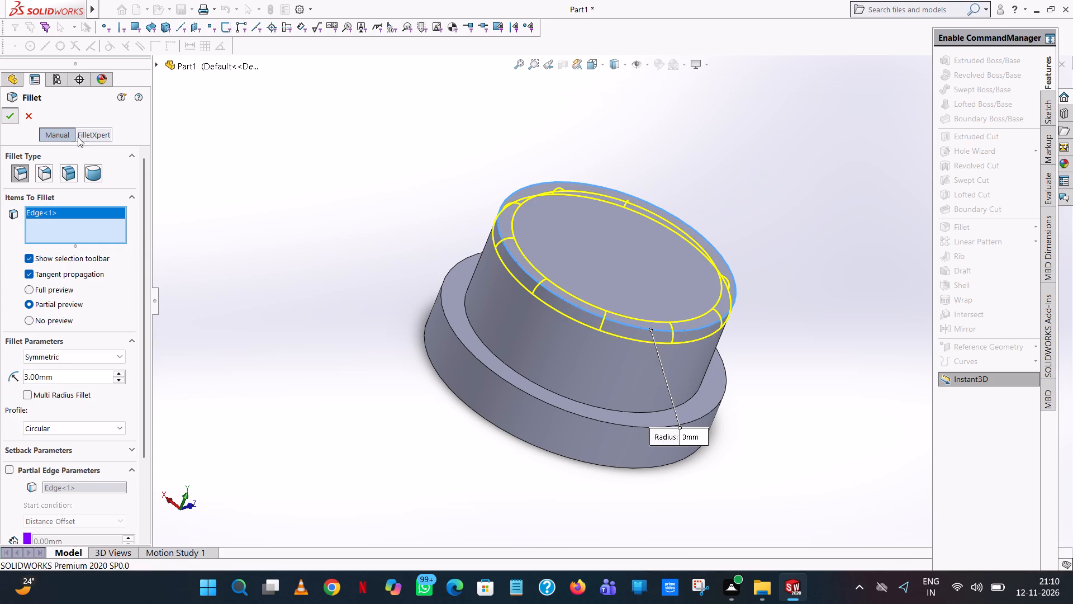
left_click(451, 170)
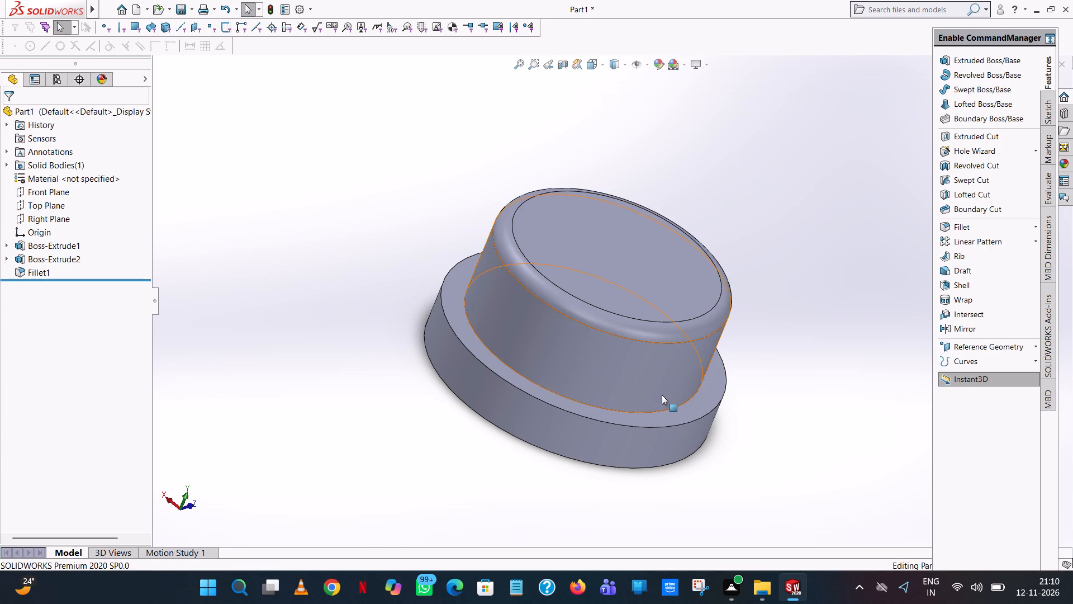
Start a new sketch on the Front Plane and set it to the standard front view.
scroll(610, 472, "up", 1)
middle_click_drag(602, 457, 548, 409)
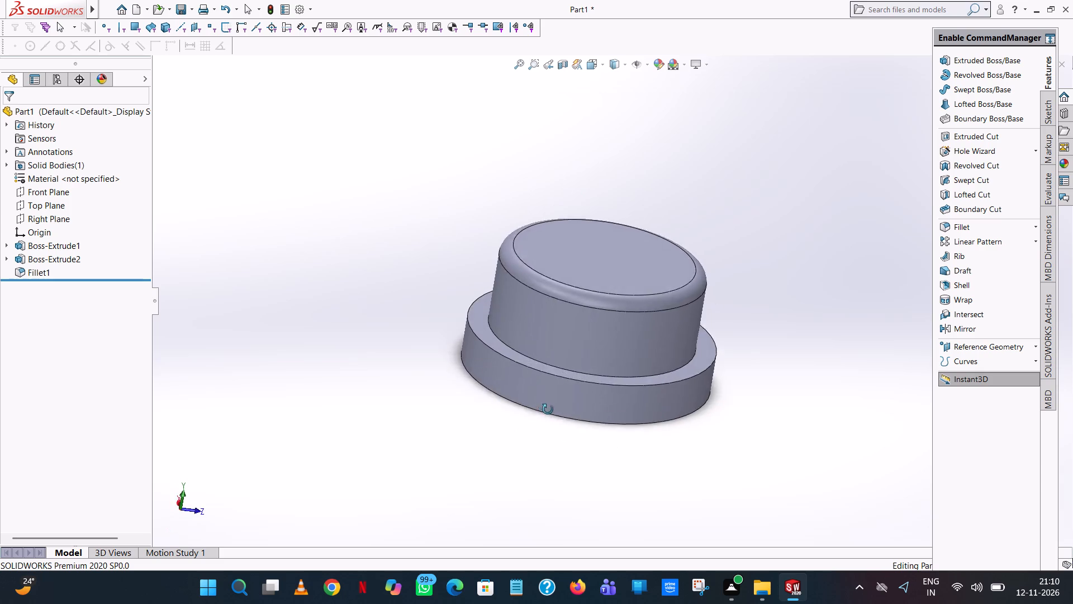
middle_click_drag(548, 409, 560, 450)
scroll(545, 409, "up", 1)
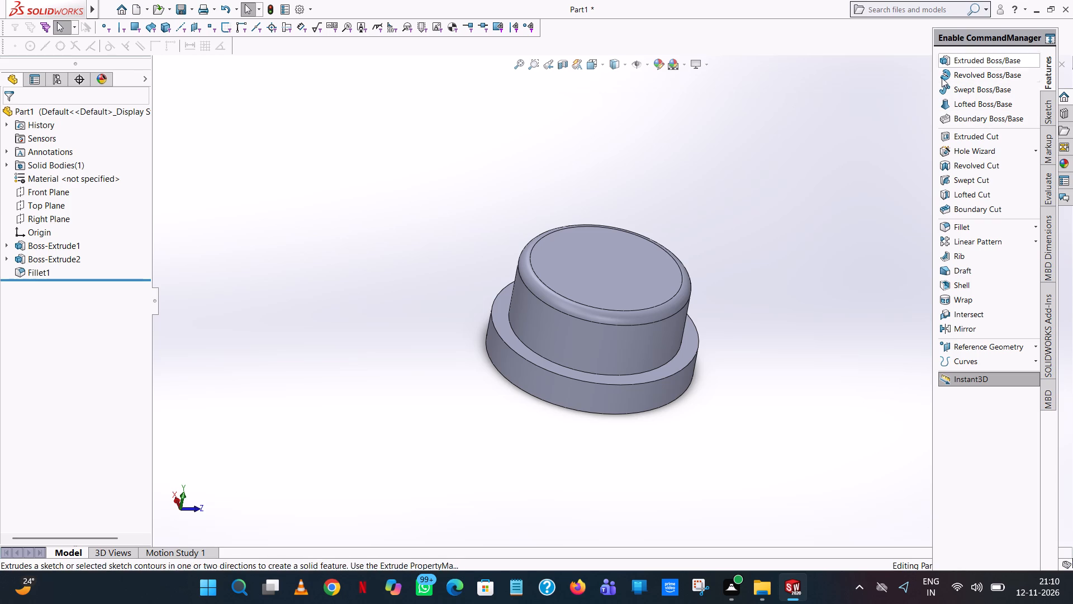
scroll(759, 338, "down", 1)
middle_click_drag(759, 303, 826, 198)
middle_click_drag(844, 239, 847, 375)
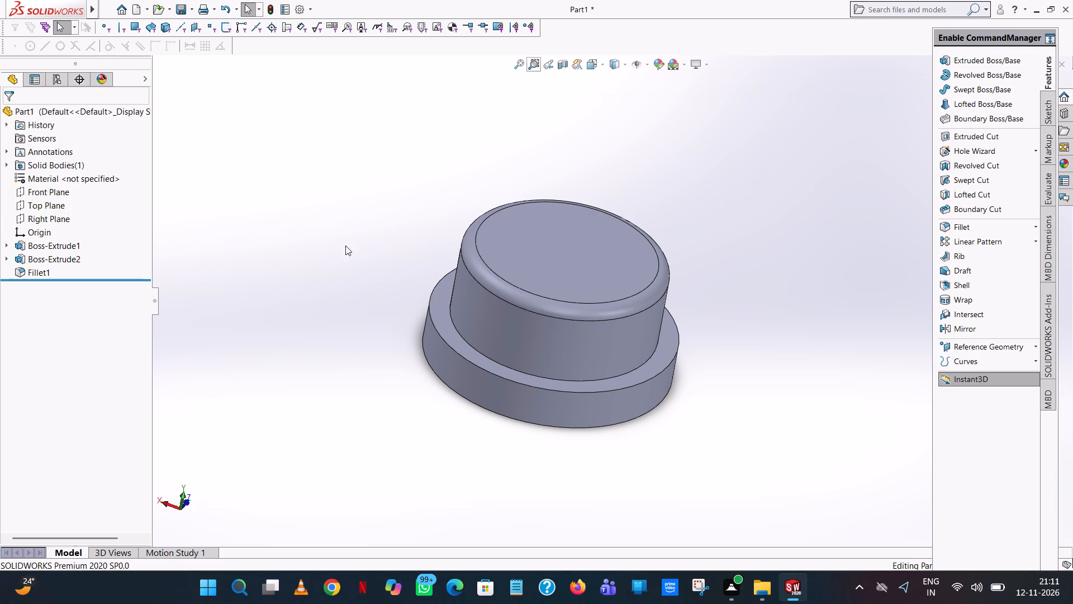
left_click(51, 190)
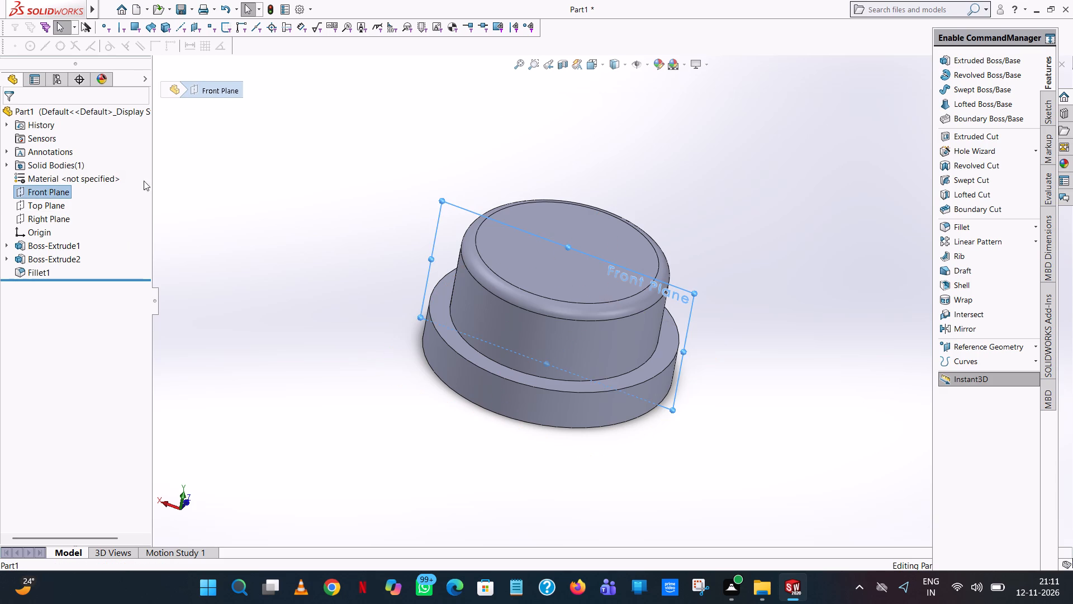
right_click(35, 191)
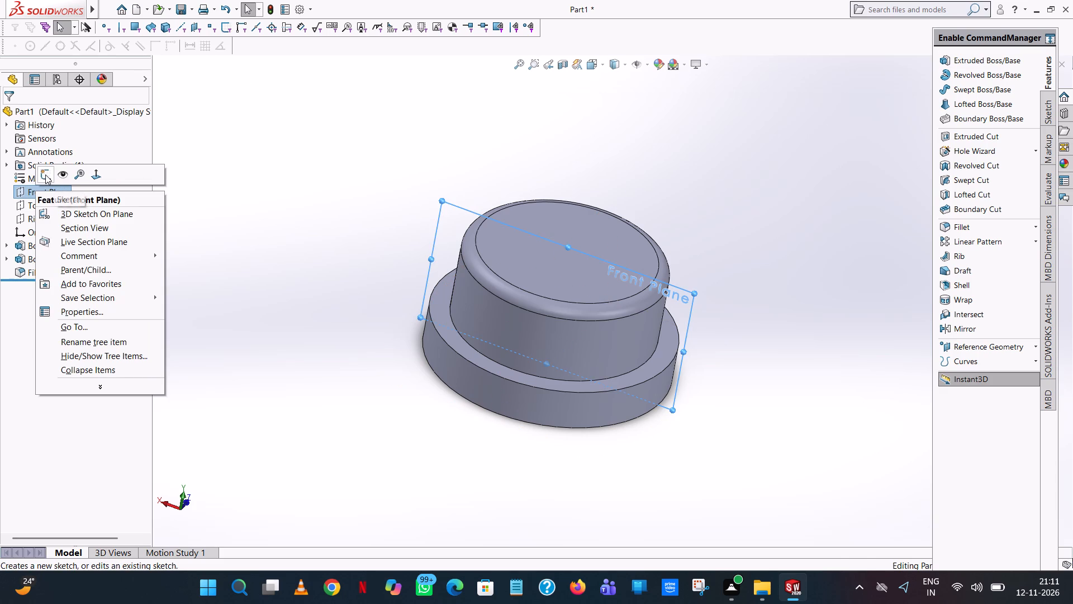
left_click(45, 174)
middle_click_drag(776, 356, 709, 289)
scroll(768, 355, "up", 1)
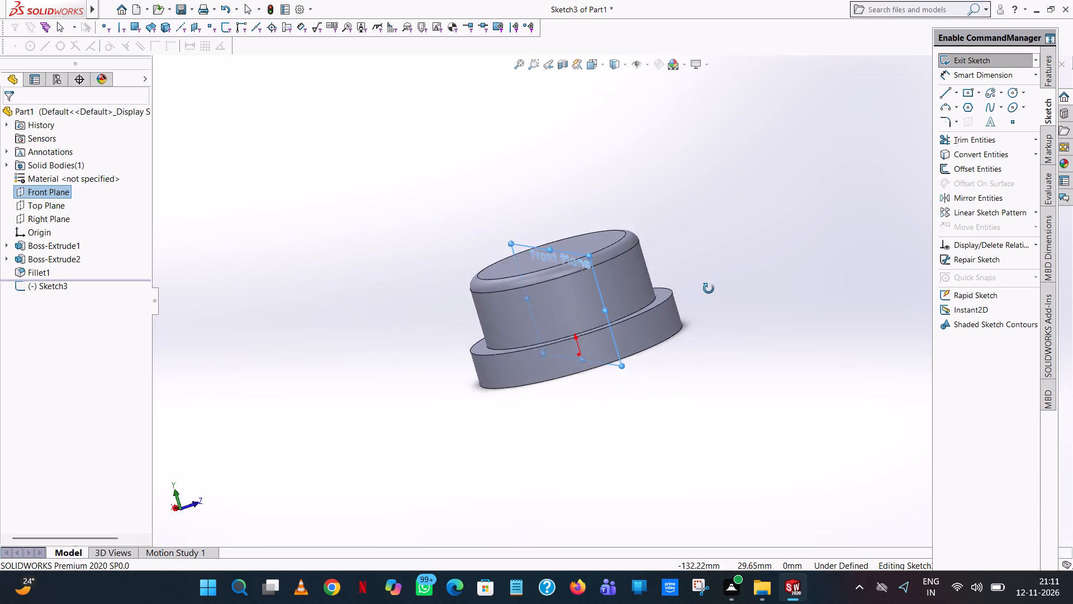
middle_click_drag(709, 289, 804, 263)
scroll(804, 263, "up", 1)
left_click(602, 69)
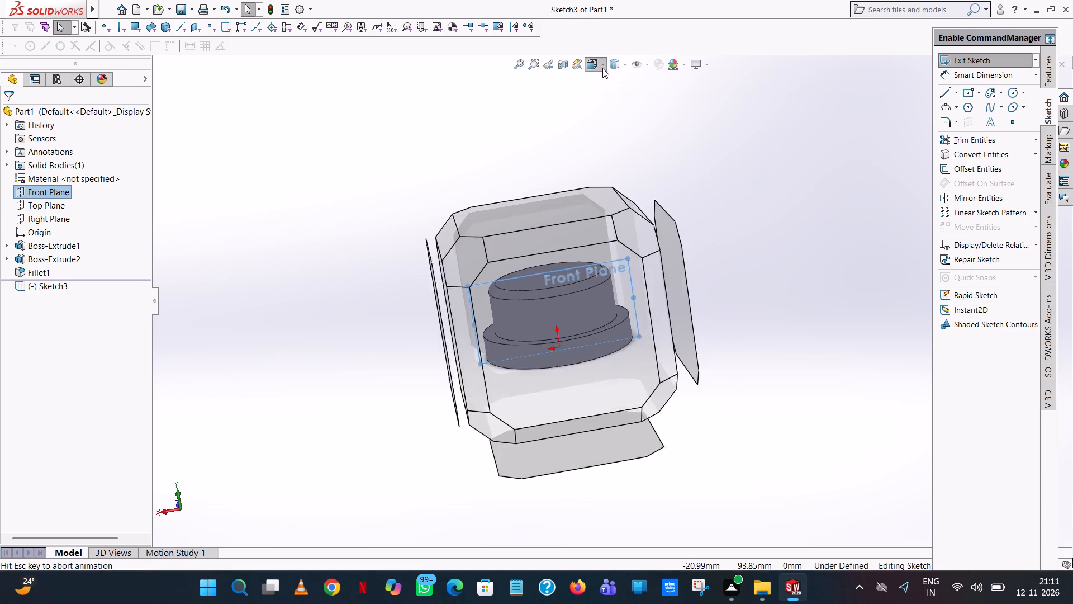
left_click(652, 127)
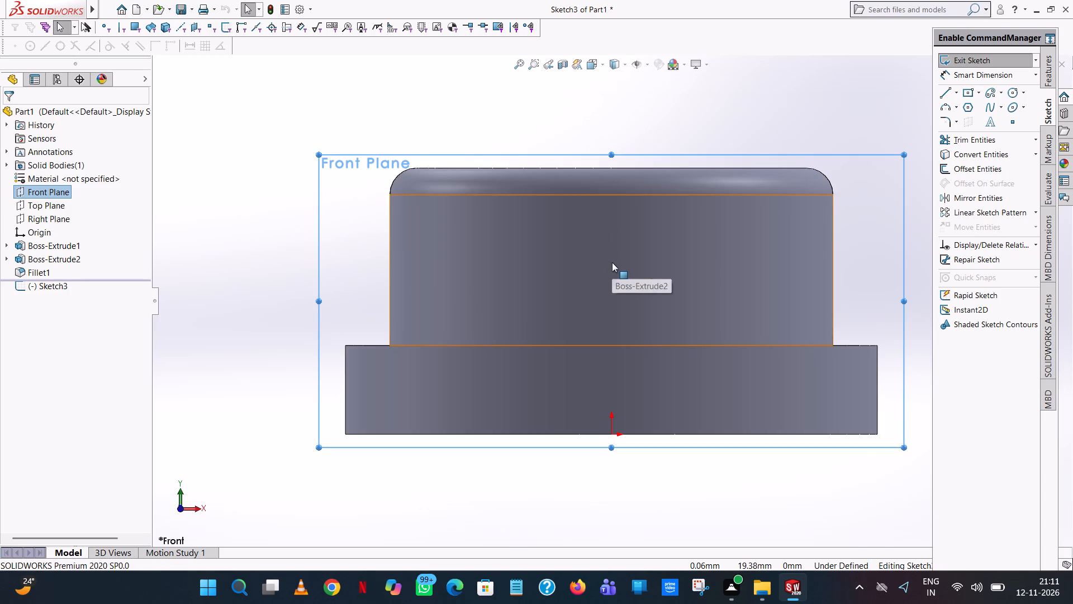
Draw a vertical line upward from the origin and set its length to 20 mm.
left_click(941, 97)
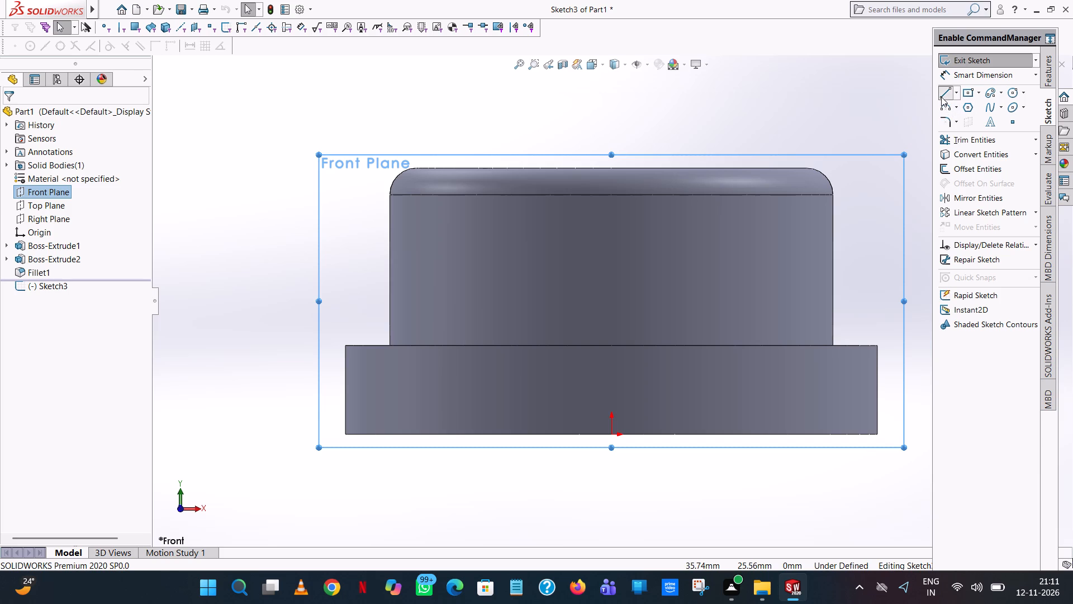
left_click(611, 437)
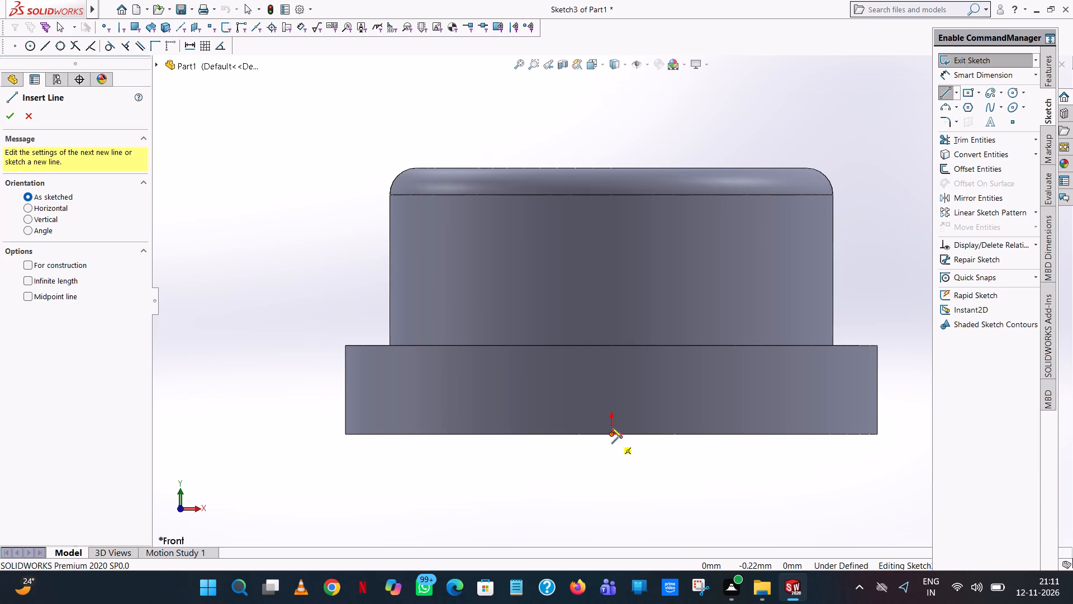
left_click(614, 243)
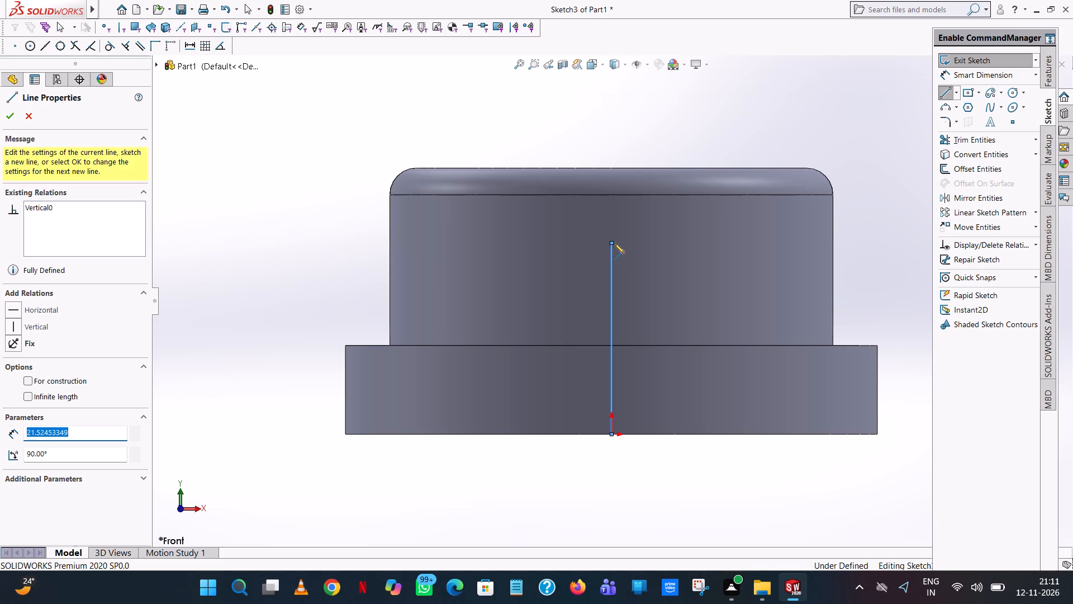
type("20")
key("Return")
right_click(614, 243)
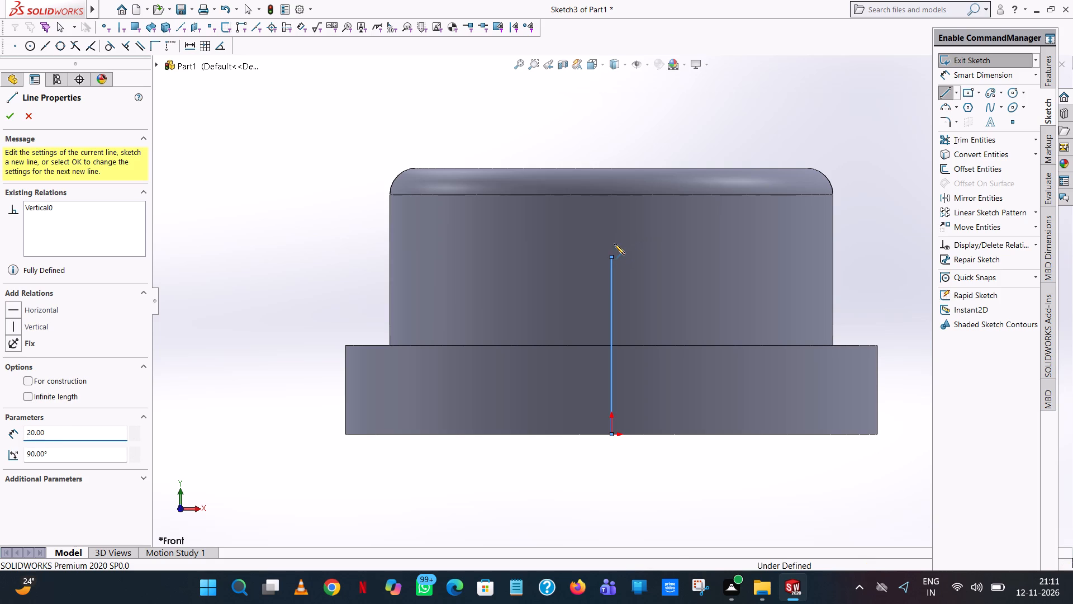
left_click(659, 253)
left_click(329, 203)
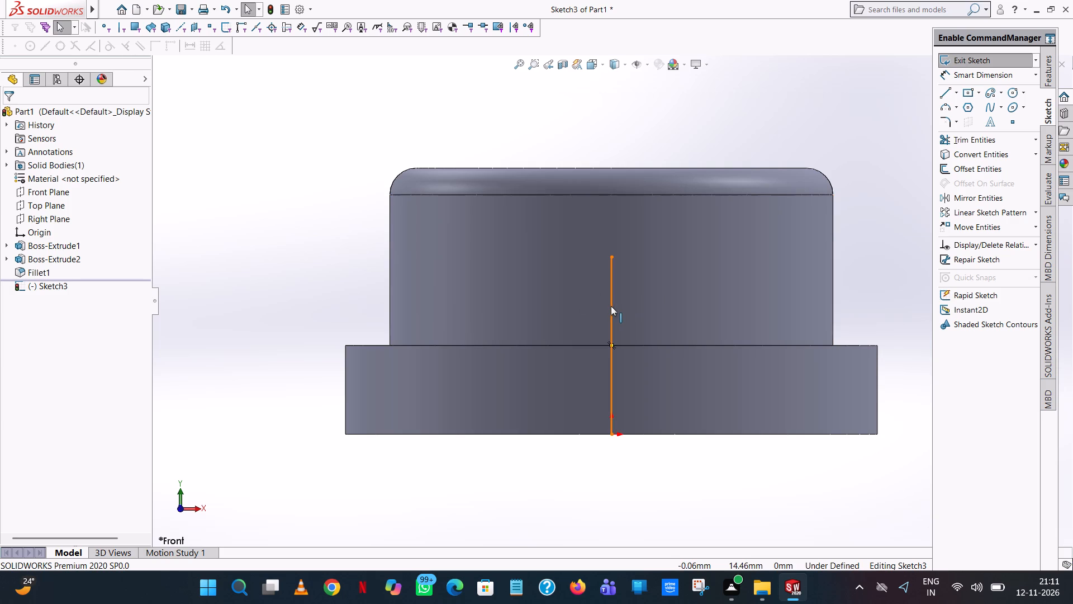
left_click(611, 306)
left_click(334, 232)
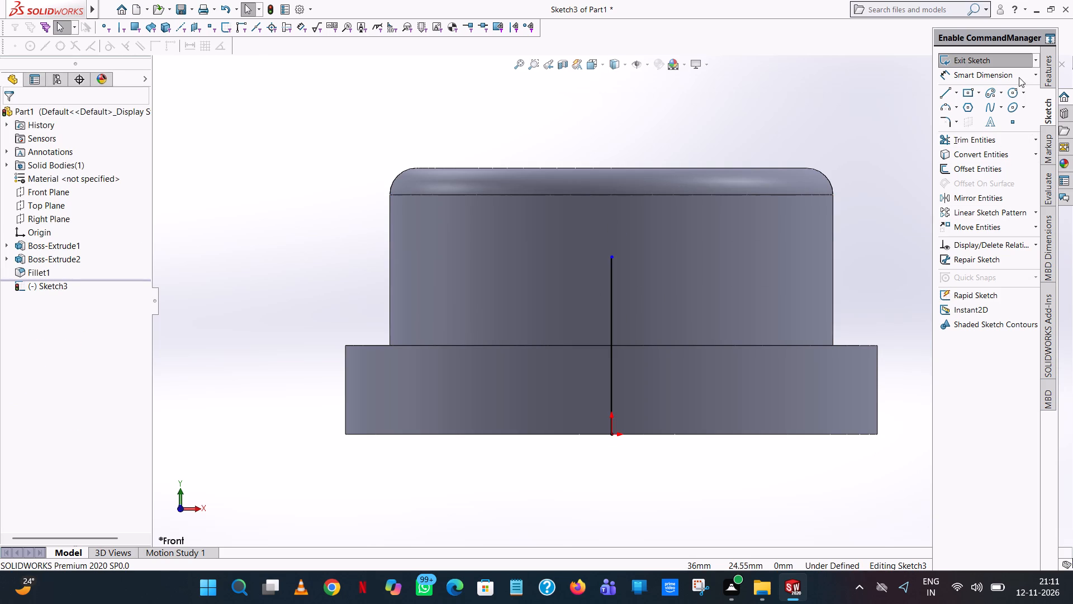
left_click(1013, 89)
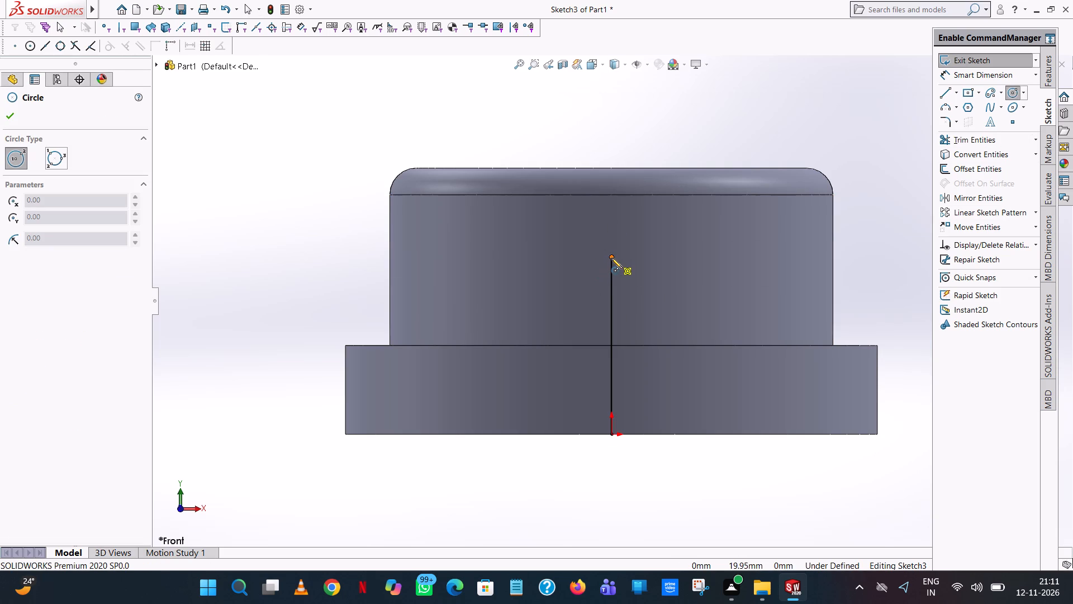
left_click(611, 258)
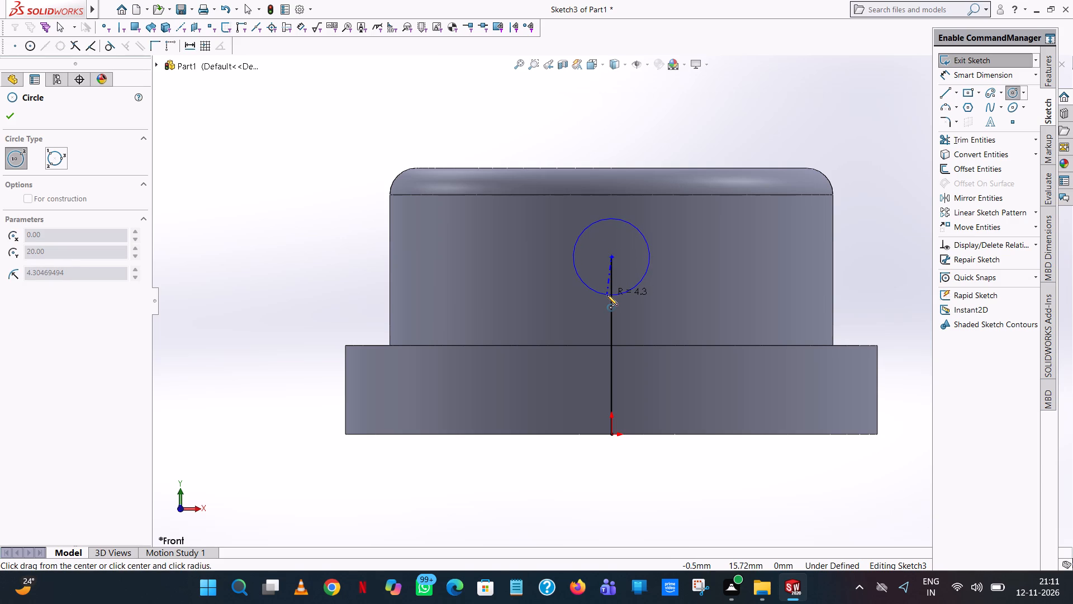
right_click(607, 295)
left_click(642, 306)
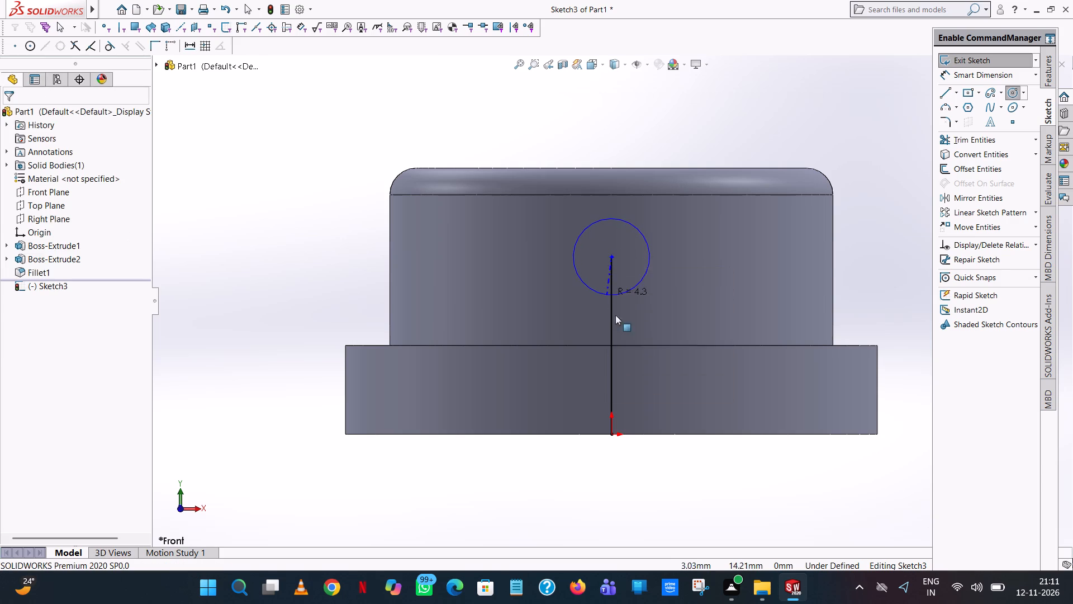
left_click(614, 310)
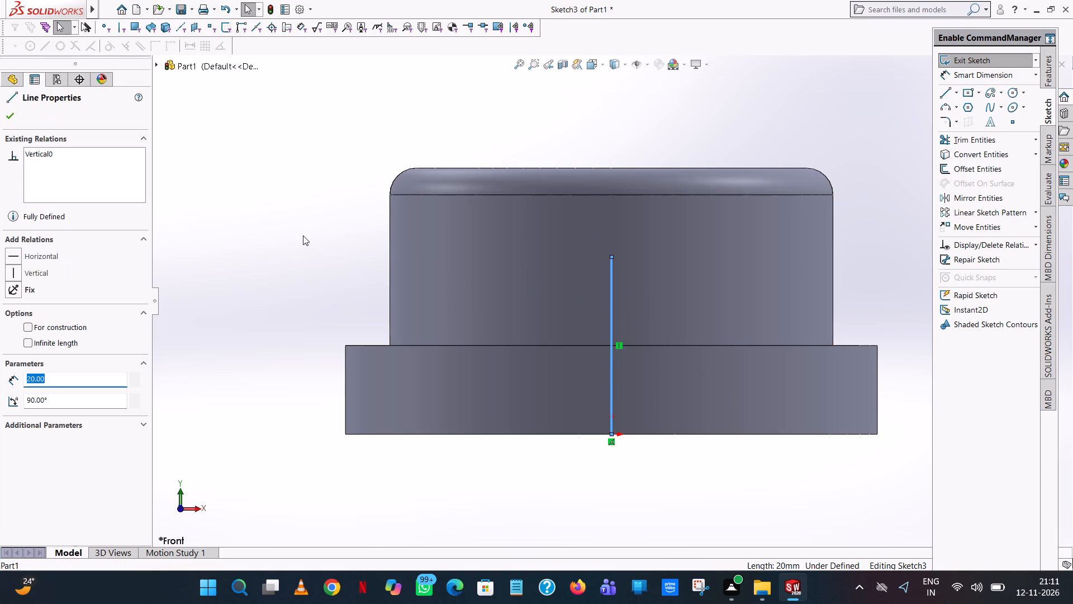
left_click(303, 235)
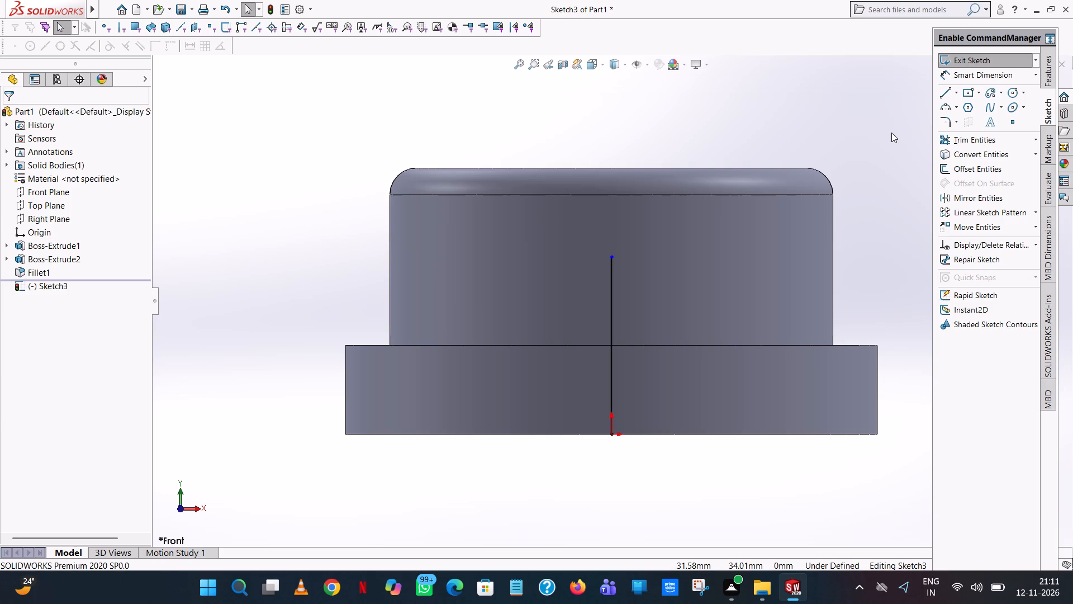
Draw a circle centred on the upper endpoint of the vertical line with a radius of 5 mm.
left_click(1014, 91)
left_click(612, 257)
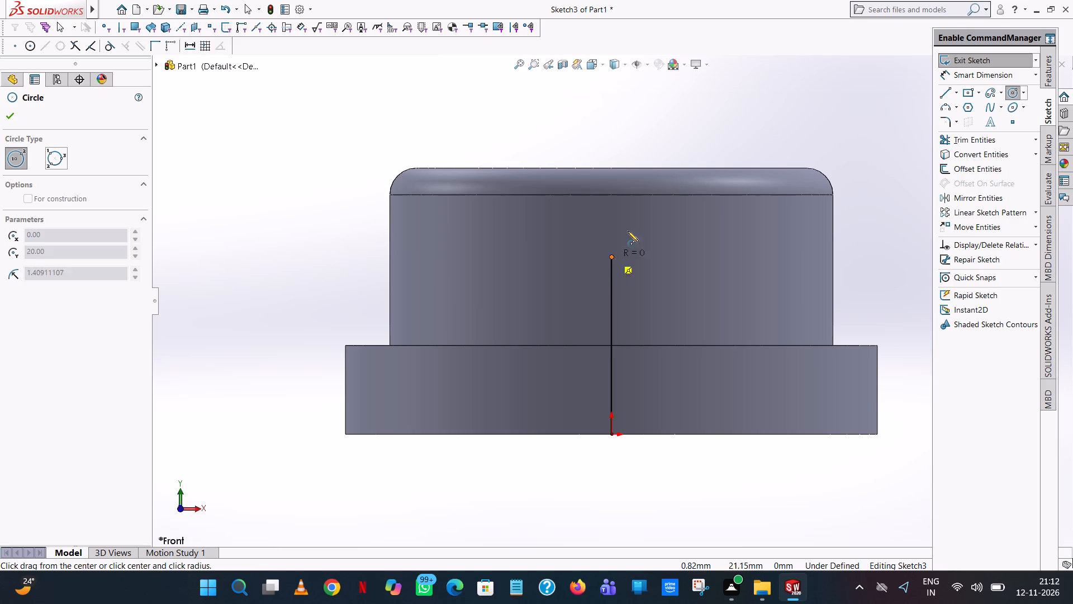
left_click(629, 229)
key("5")
key("Return")
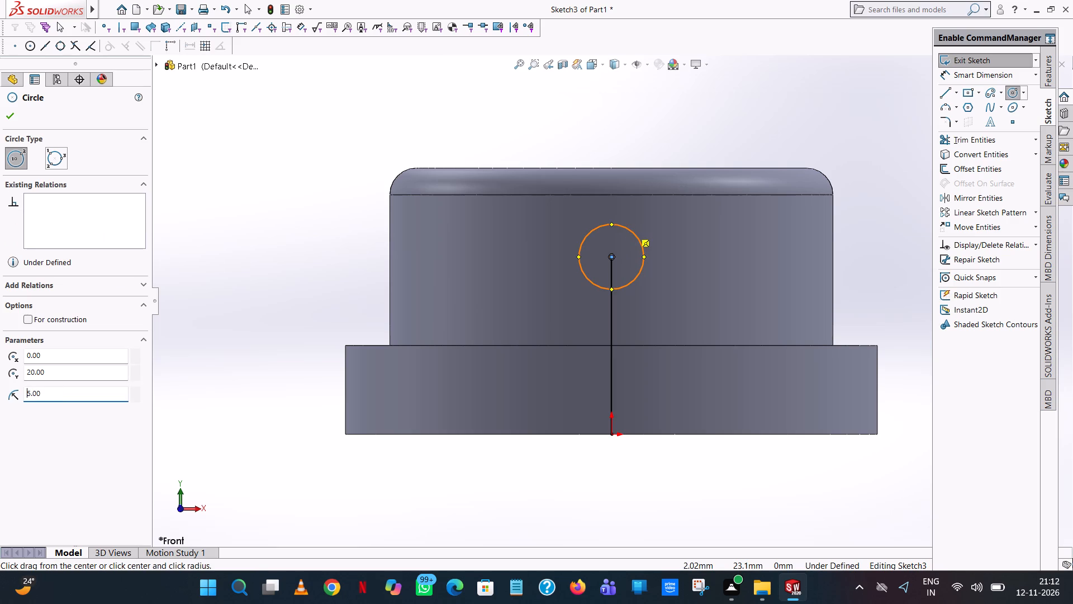
right_click(629, 231)
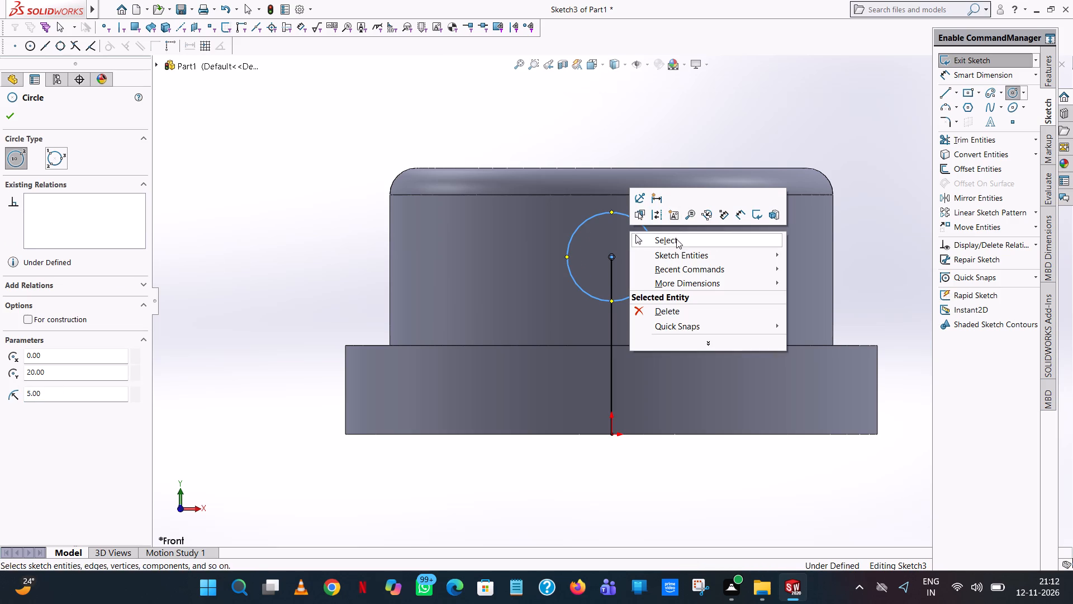
left_click(676, 239)
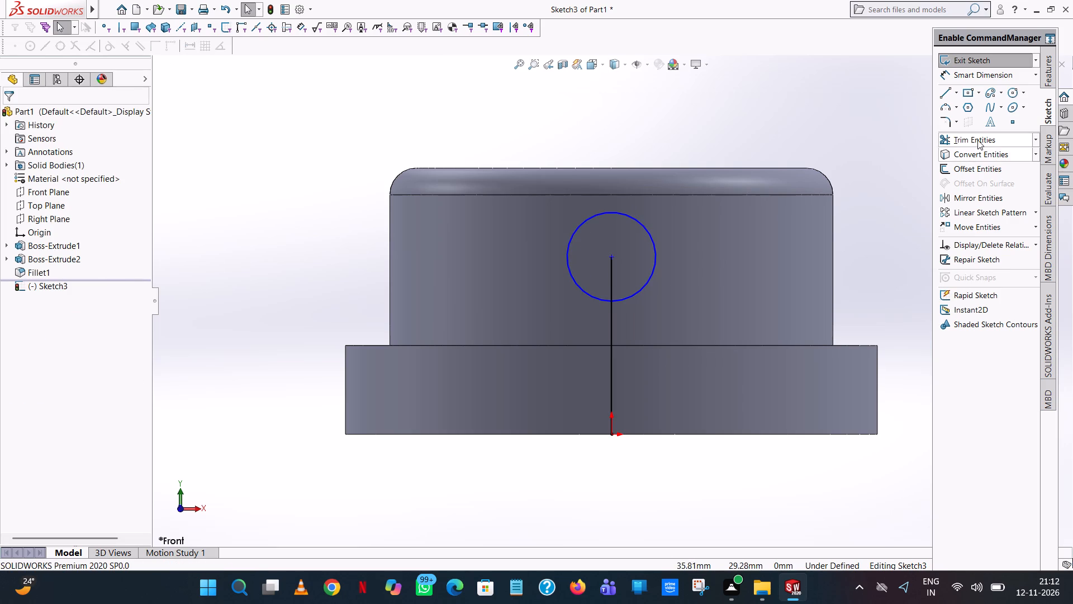
Trim away both portions of the vertical line, below and inside the circle, leaving just the circle.
left_click(977, 140)
left_click(613, 350)
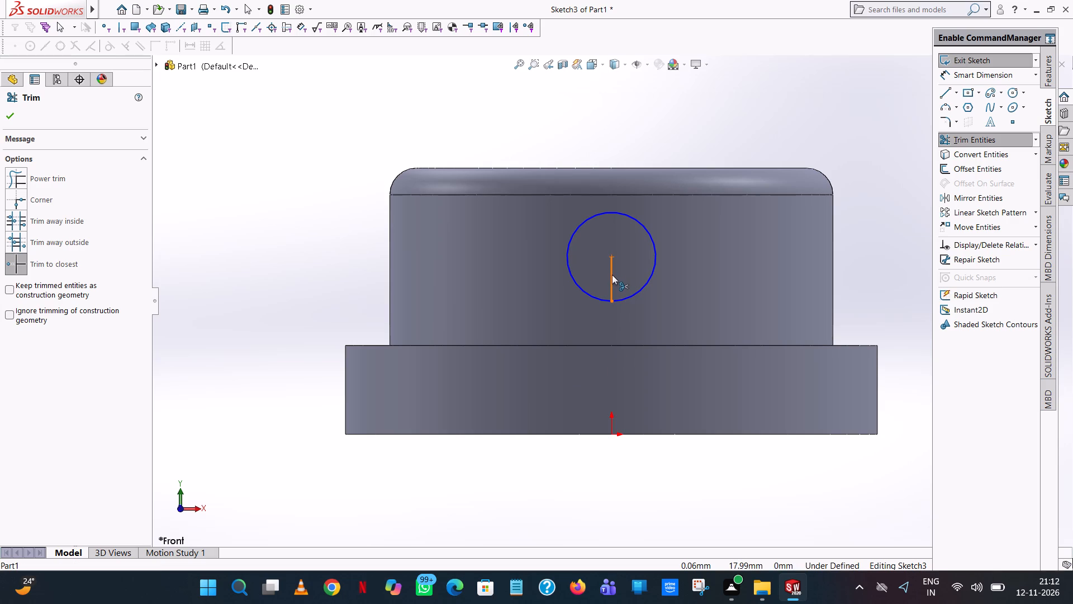
left_click(612, 275)
middle_click_drag(612, 275, 724, 329)
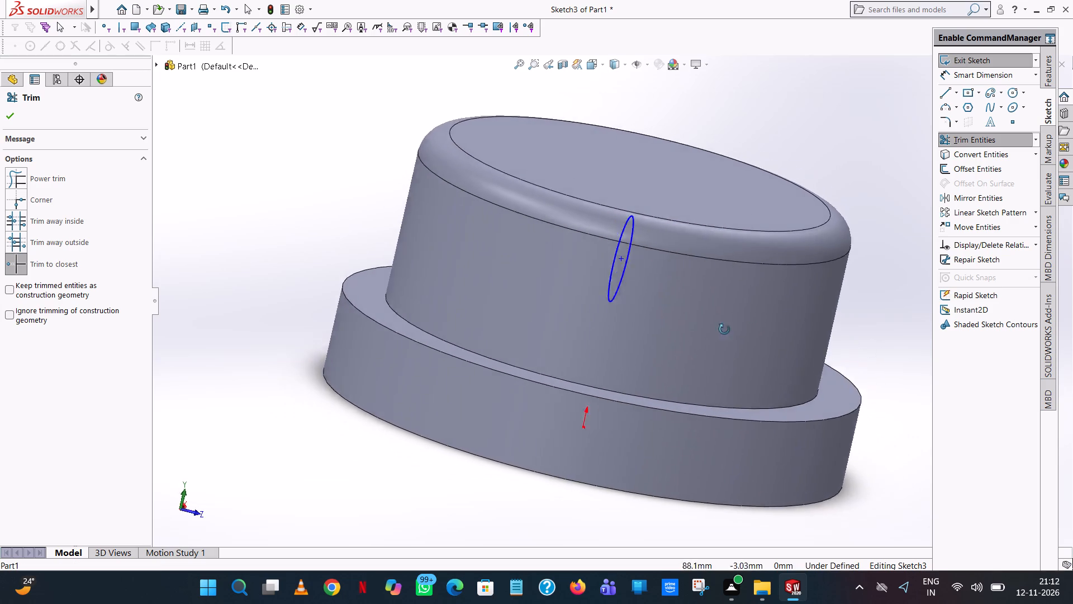
middle_click_drag(724, 329, 715, 451)
scroll(716, 394, "up", 1)
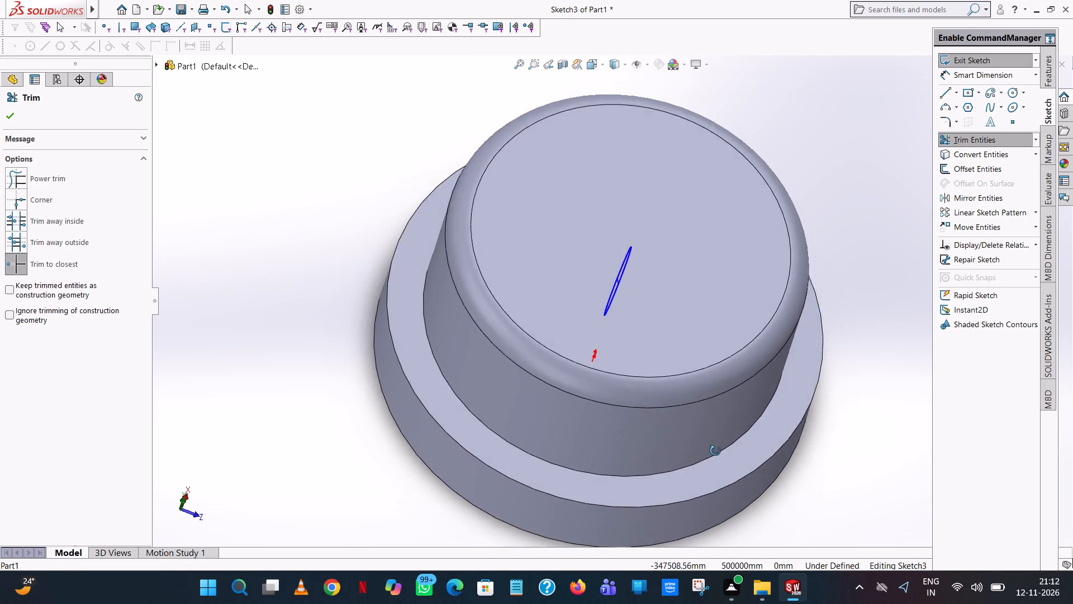
middle_click_drag(715, 451, 746, 308)
scroll(740, 328, "up", 1)
scroll(740, 309, "down", 1)
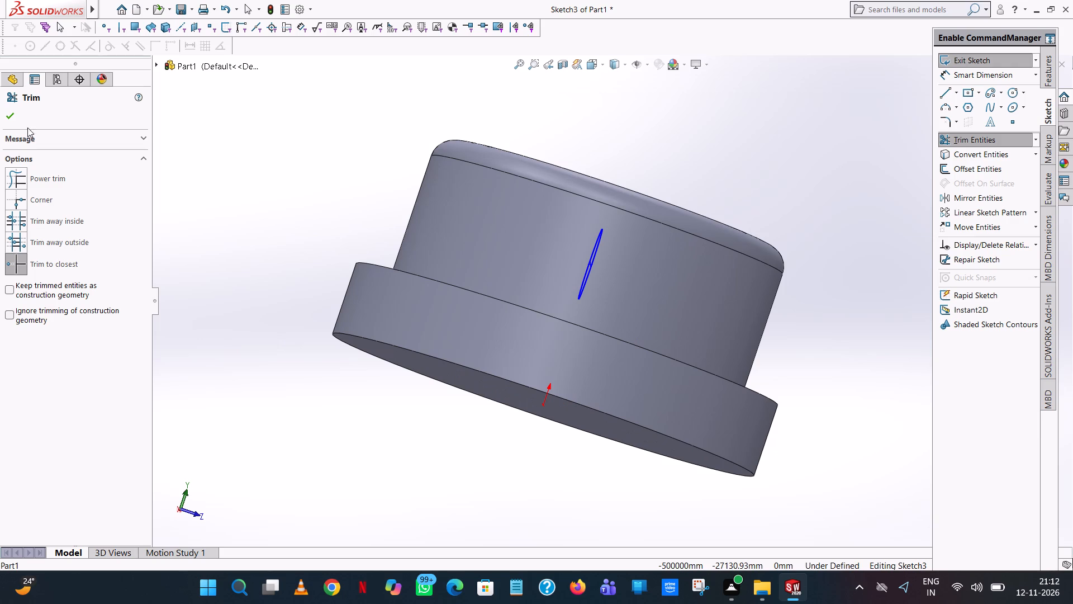
left_click(14, 114)
left_click(796, 168)
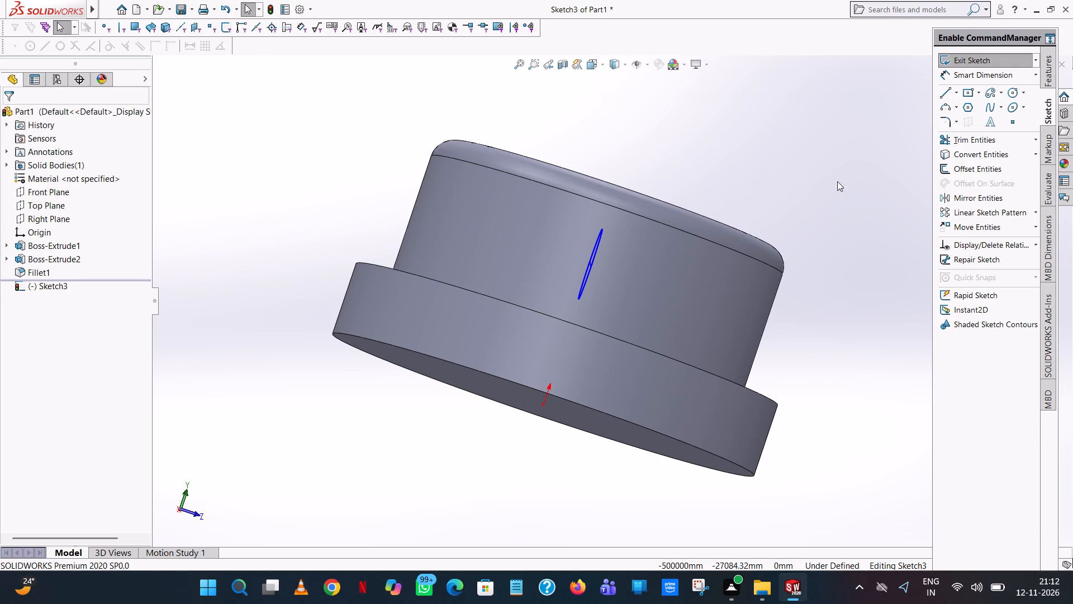
Add a 10 mm diameter dimension to the Front Plane circle with Smart Dimension.
middle_click_drag(585, 190, 757, 150)
scroll(478, 139, "up", 1)
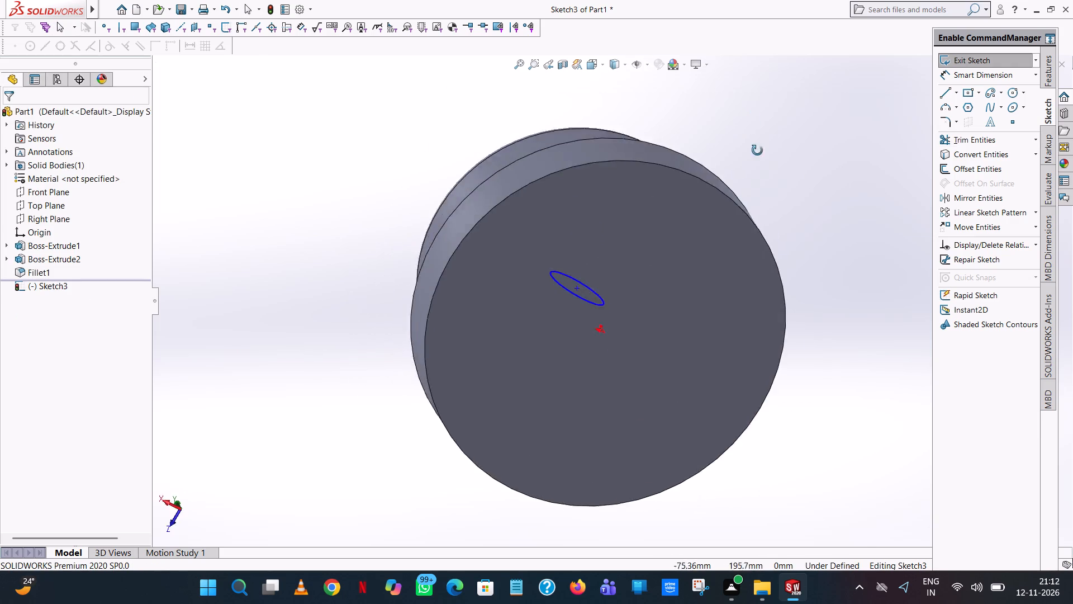
middle_click_drag(757, 150, 652, 432)
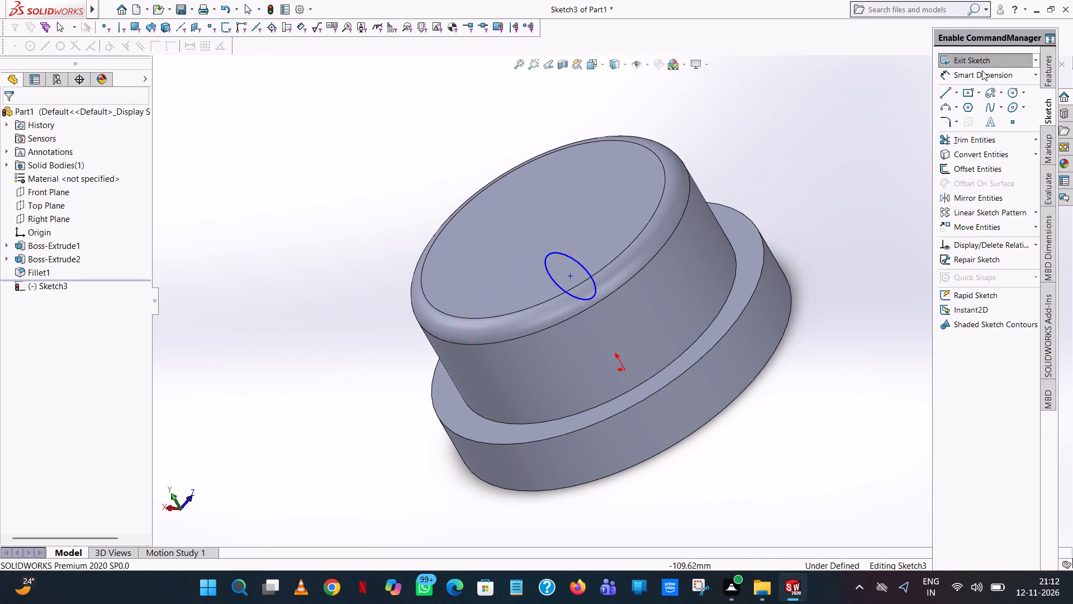
left_click(1006, 72)
left_click(576, 261)
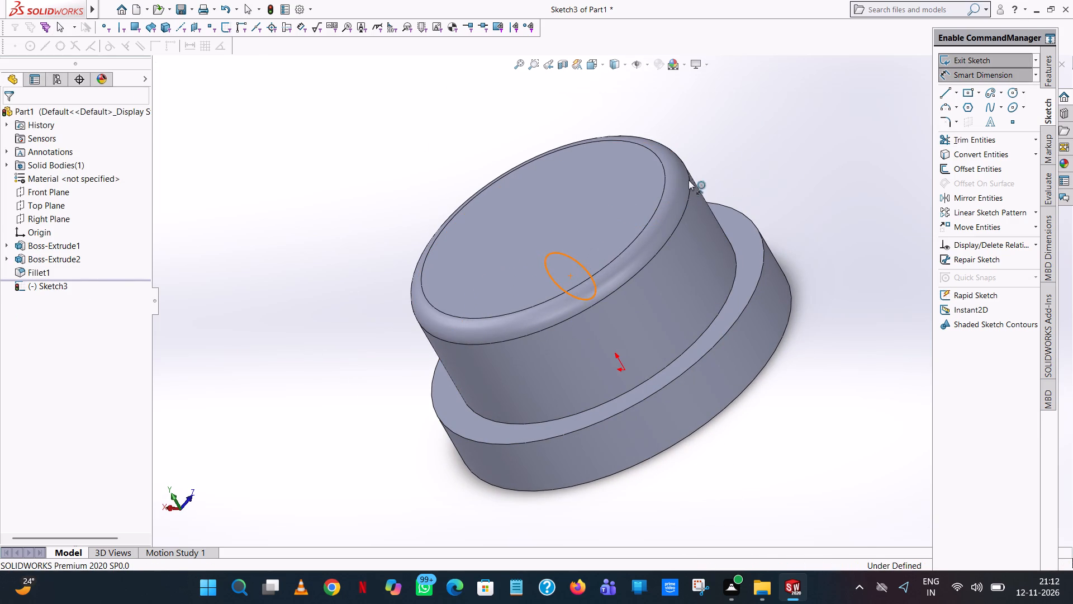
left_click(755, 138)
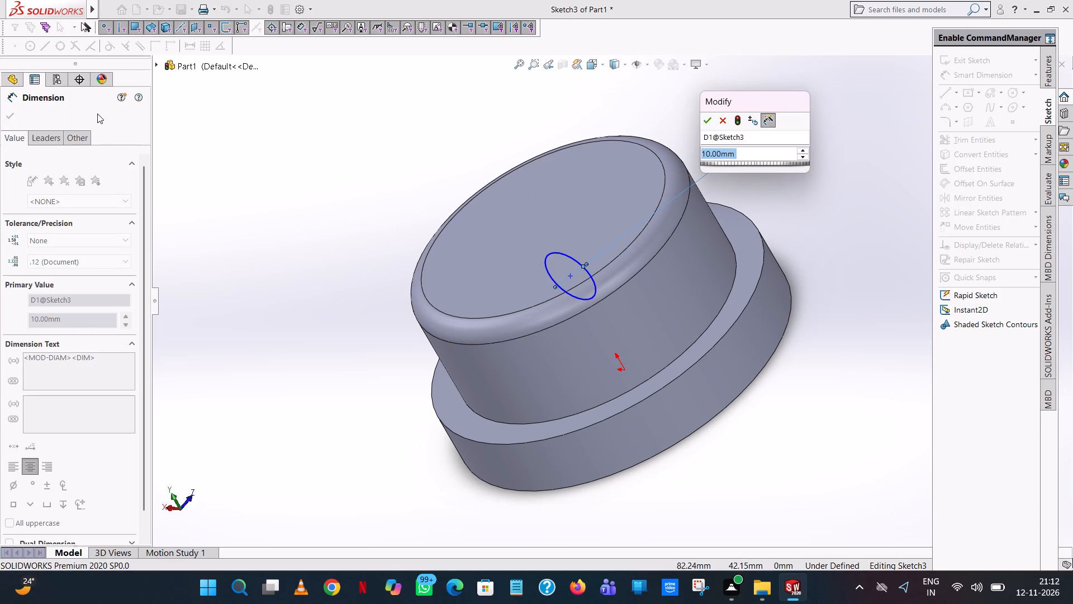
left_click(706, 121)
left_click(858, 216)
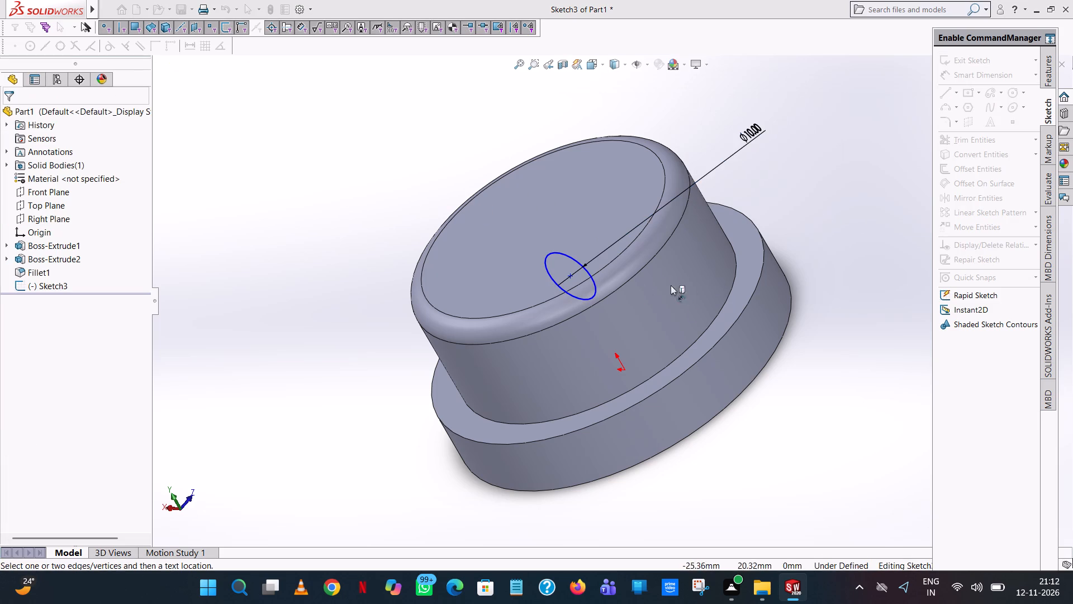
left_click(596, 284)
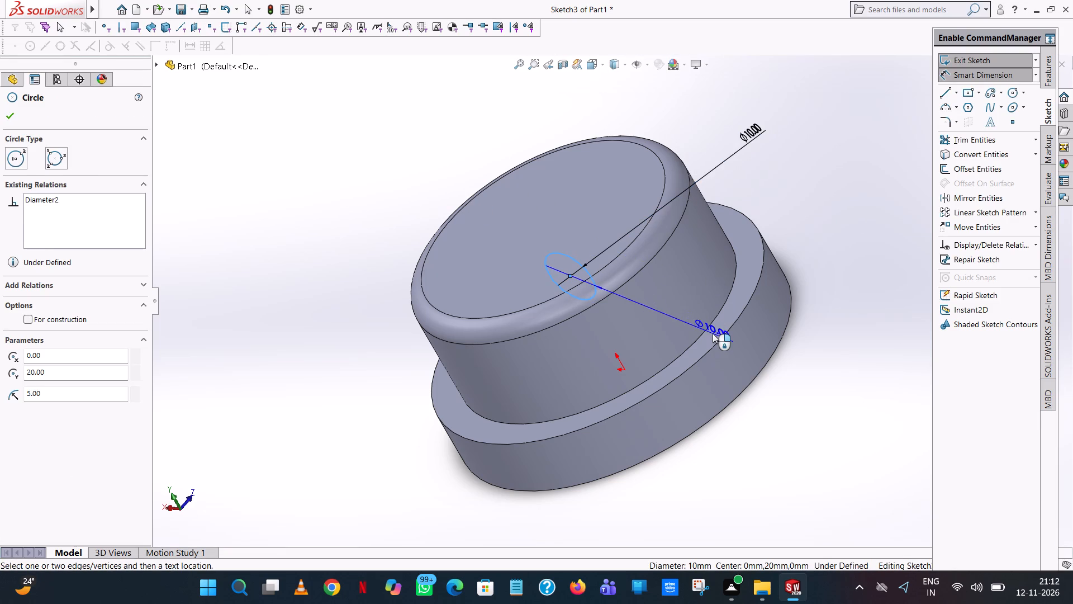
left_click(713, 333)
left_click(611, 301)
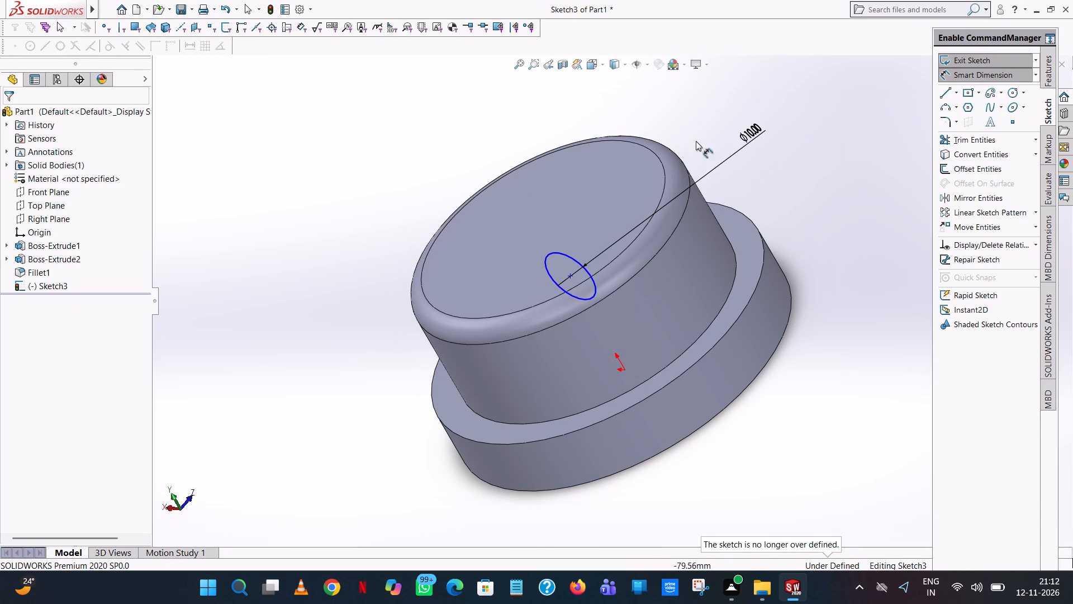
View the sketch normal to its plane and dimension the circle's centre 20 mm above the disc's bottom edge.
left_click(598, 63)
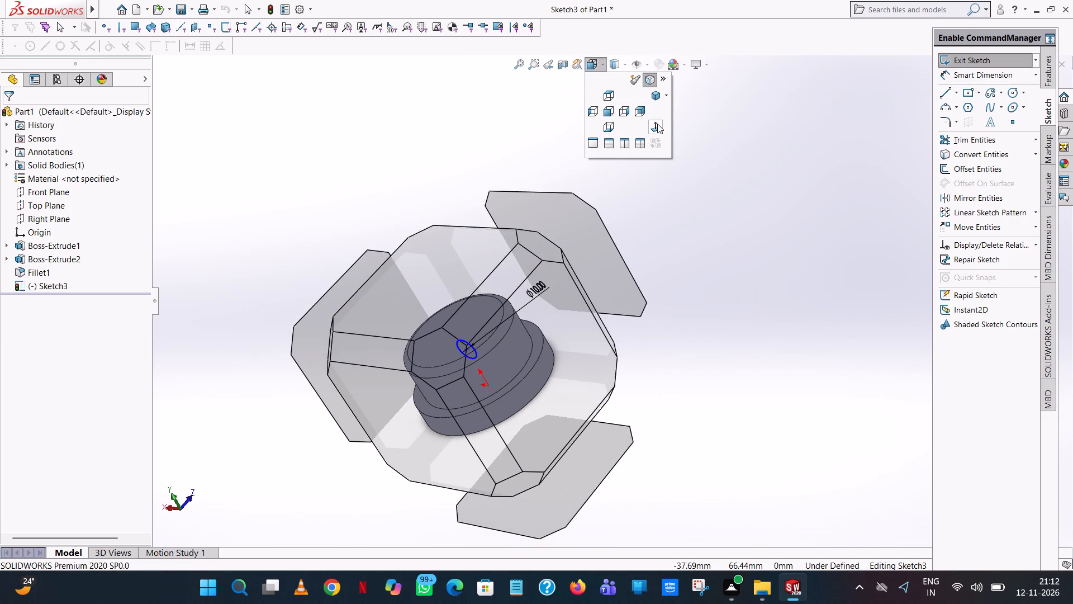
left_click(657, 124)
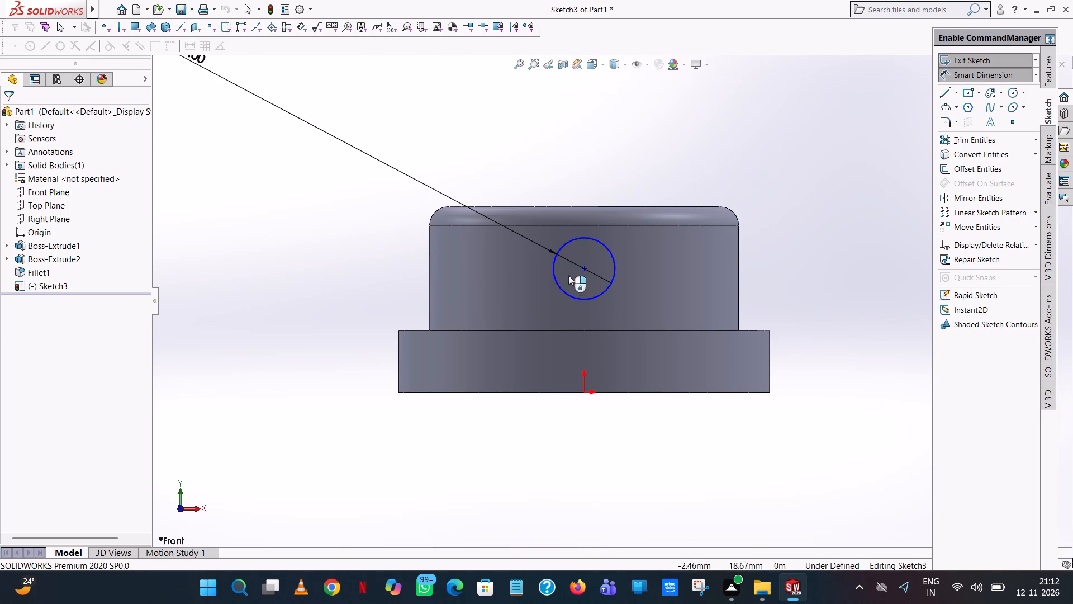
left_click(583, 267)
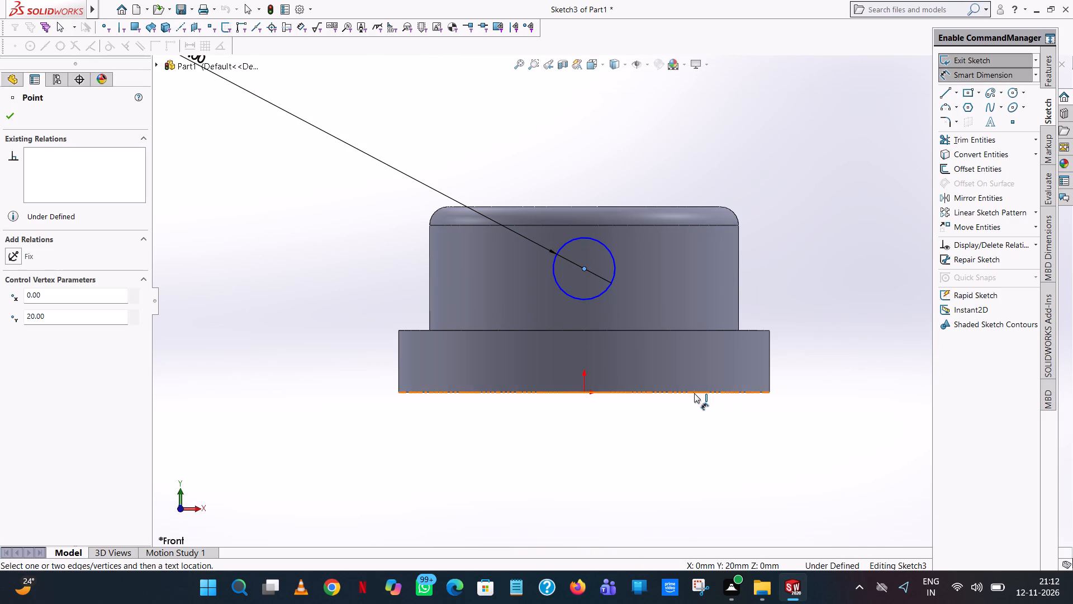
left_click(695, 393)
left_click(822, 232)
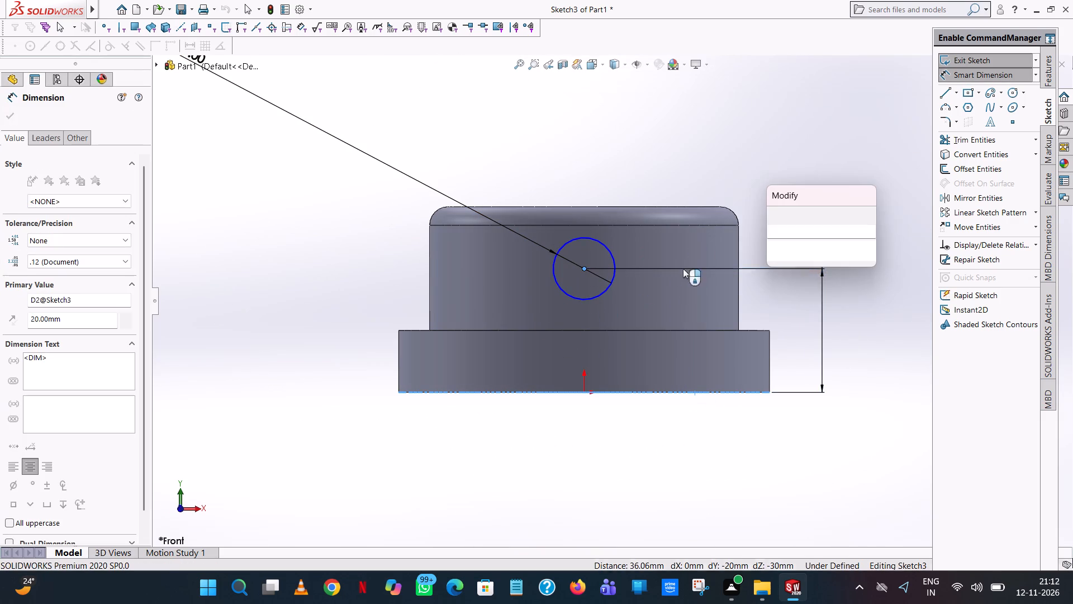
left_click(771, 214)
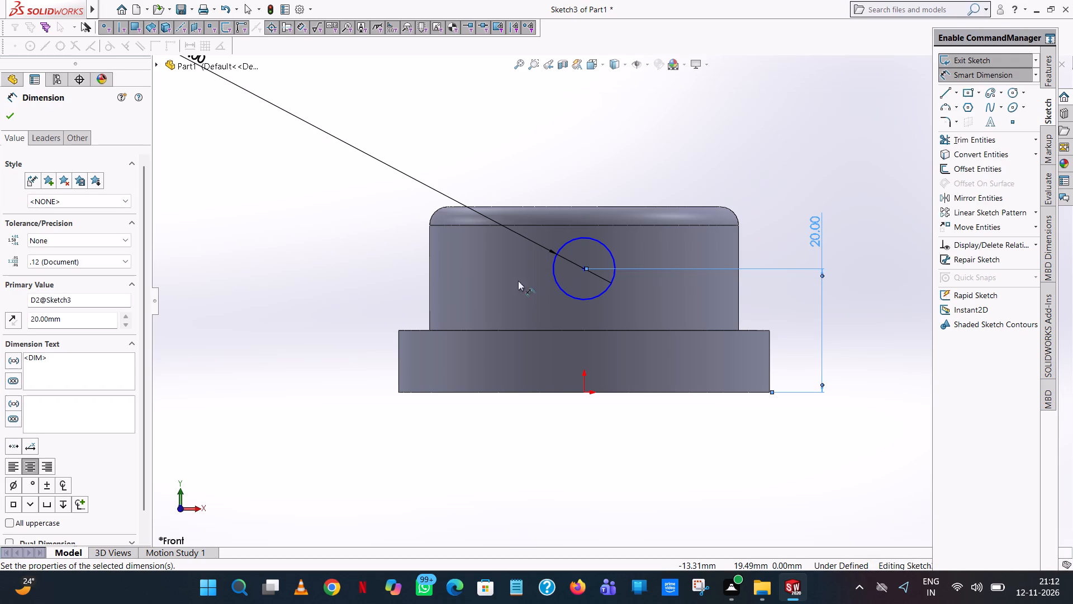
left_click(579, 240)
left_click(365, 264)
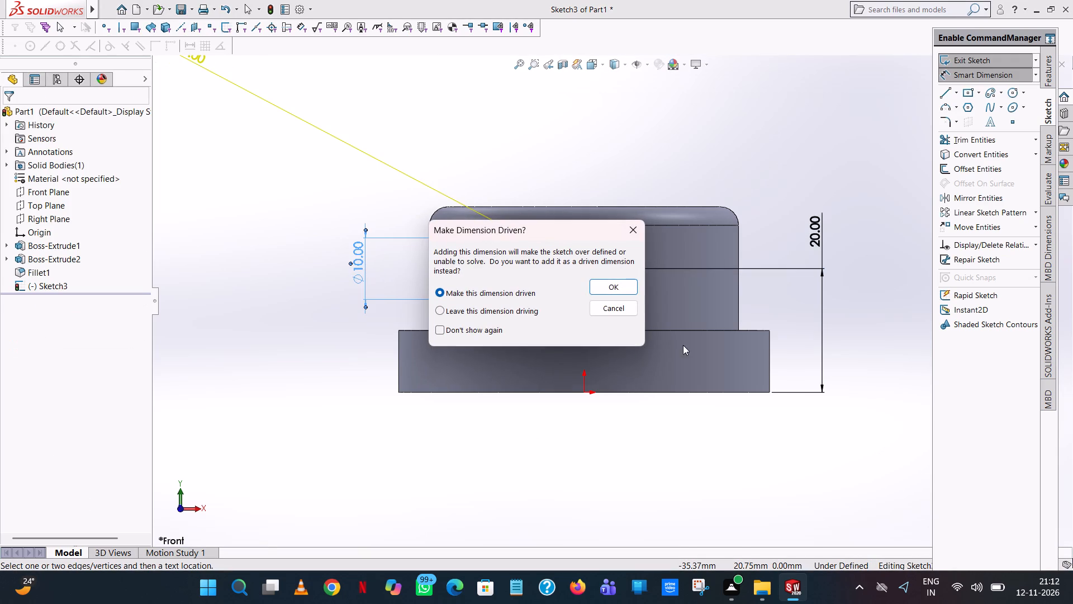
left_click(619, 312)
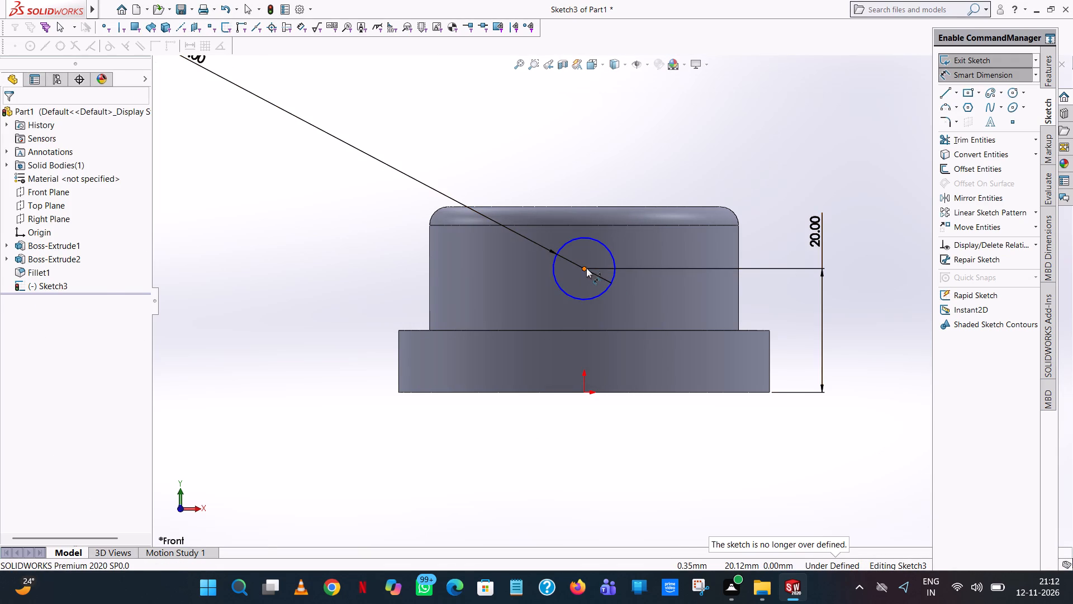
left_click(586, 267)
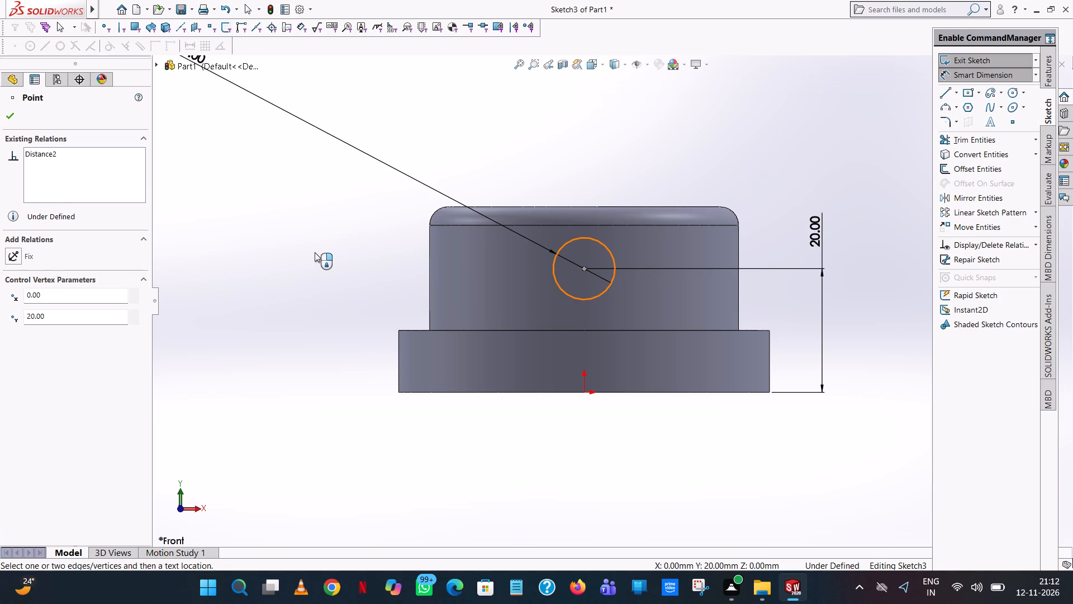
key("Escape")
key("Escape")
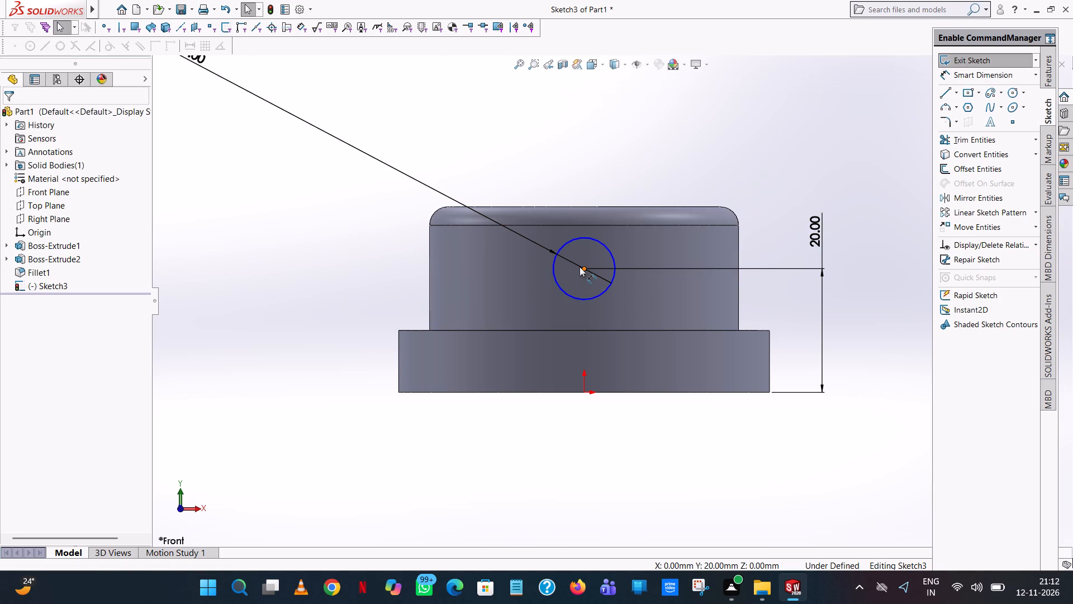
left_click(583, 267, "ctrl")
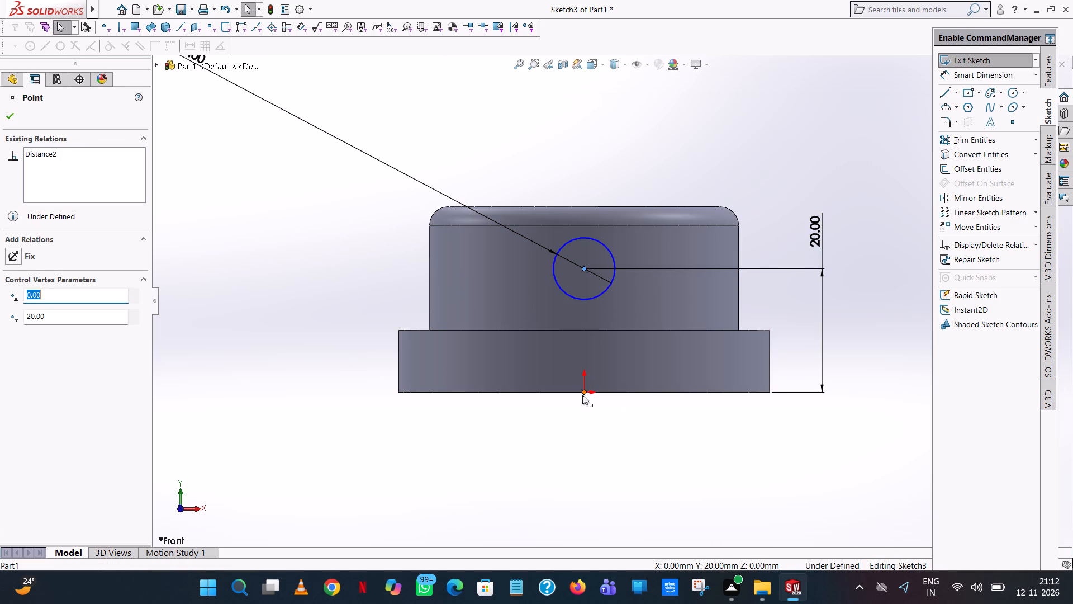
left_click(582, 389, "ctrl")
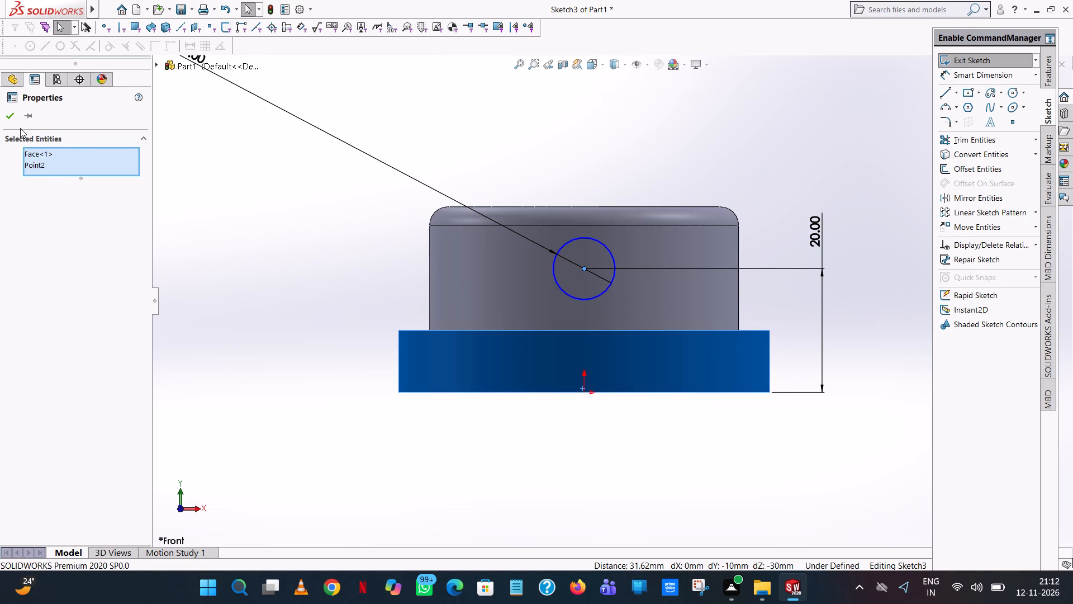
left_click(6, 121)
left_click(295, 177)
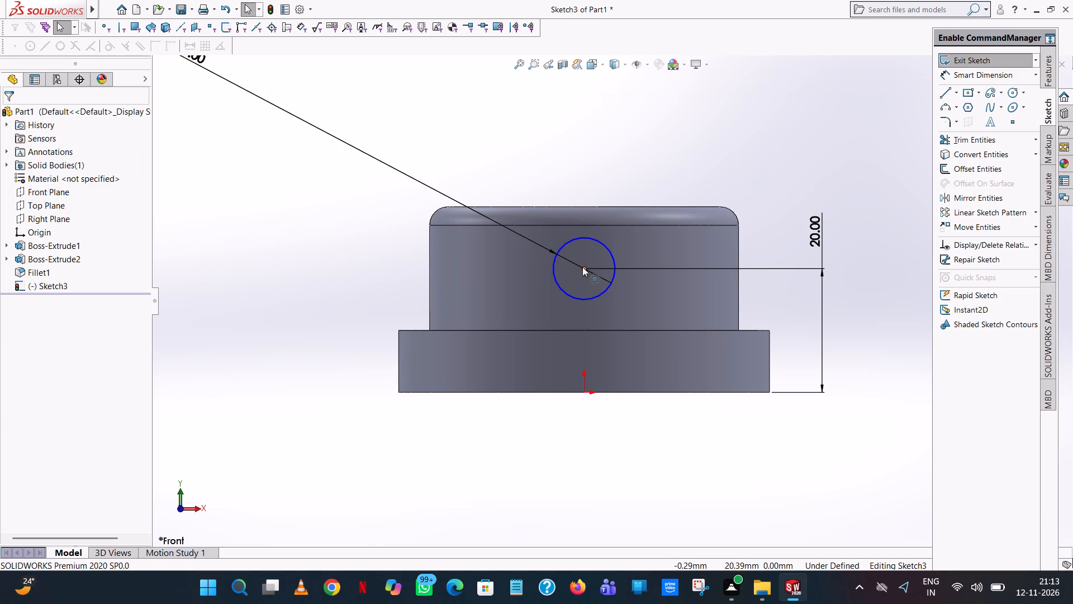
Add a Vertical relation between the circle's centre point and the origin.
left_click(584, 268, "ctrl")
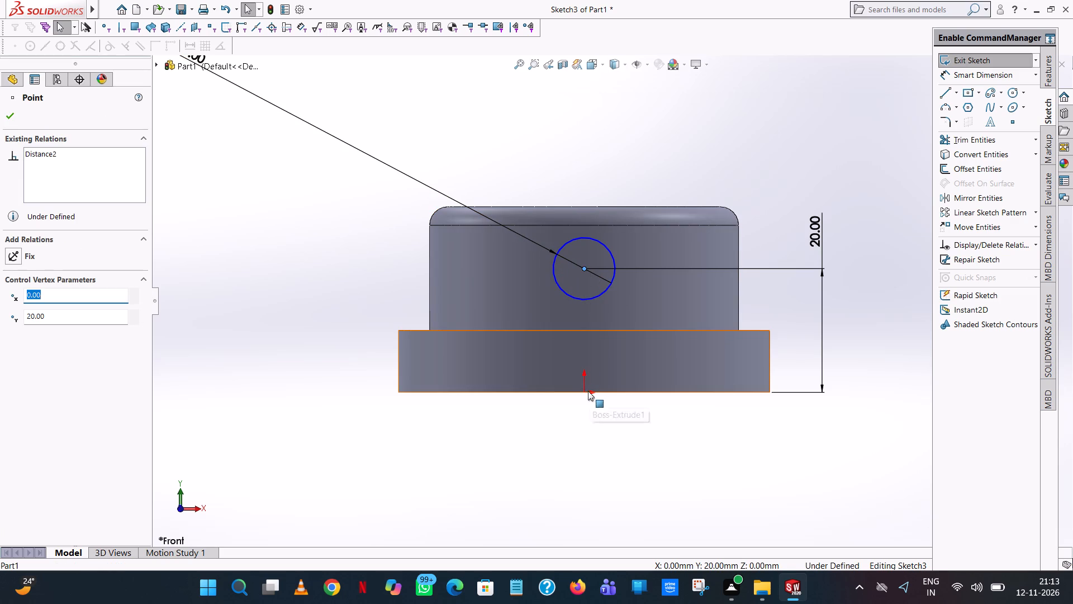
left_click(583, 391, "ctrl")
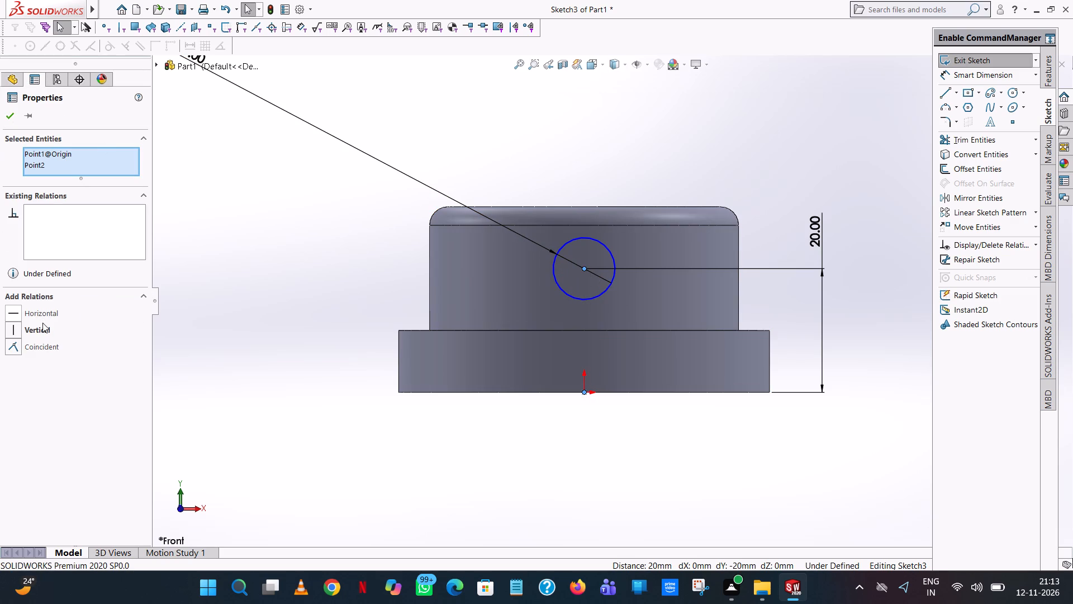
left_click(39, 327)
left_click(5, 112)
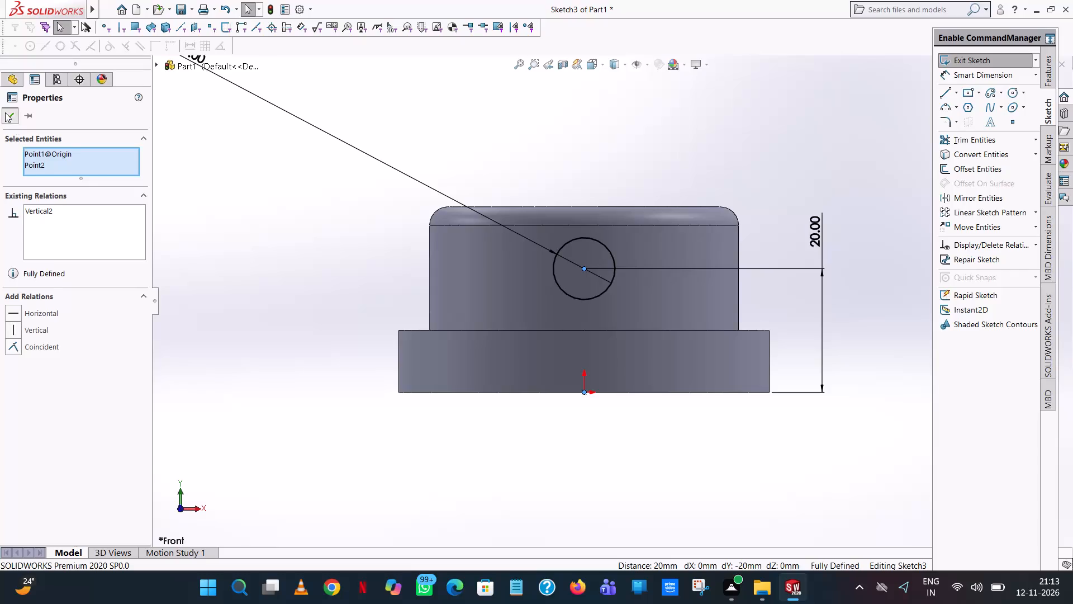
left_click(488, 126)
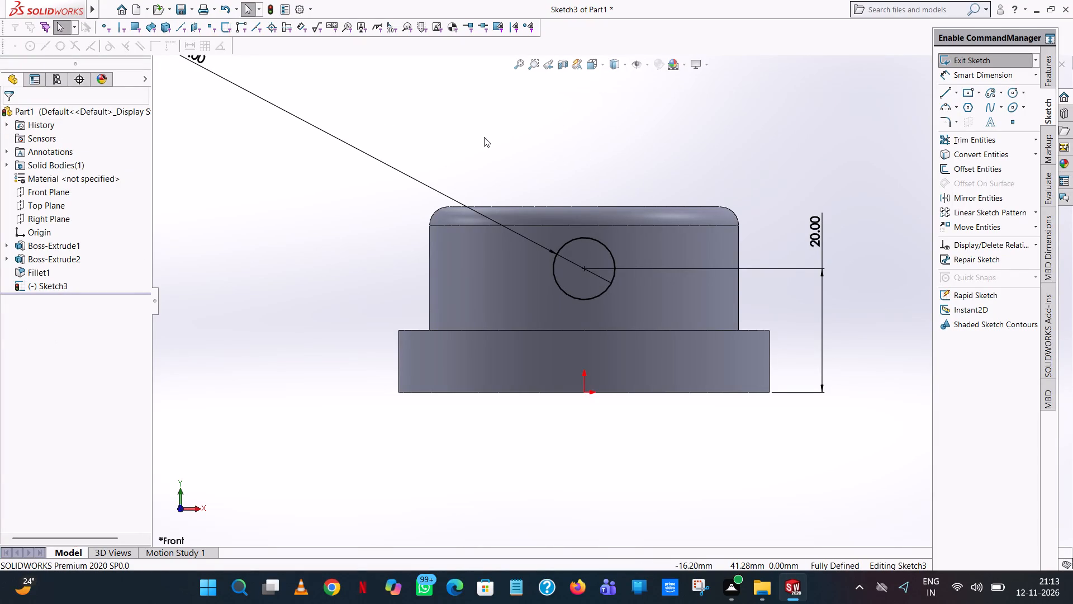
Cut a cross hole through the boss with Extruded Cut from the 10 mm circle, using Mid Plane and a 70 mm depth.
middle_click_drag(484, 137, 596, 436)
scroll(500, 148, "up", 1)
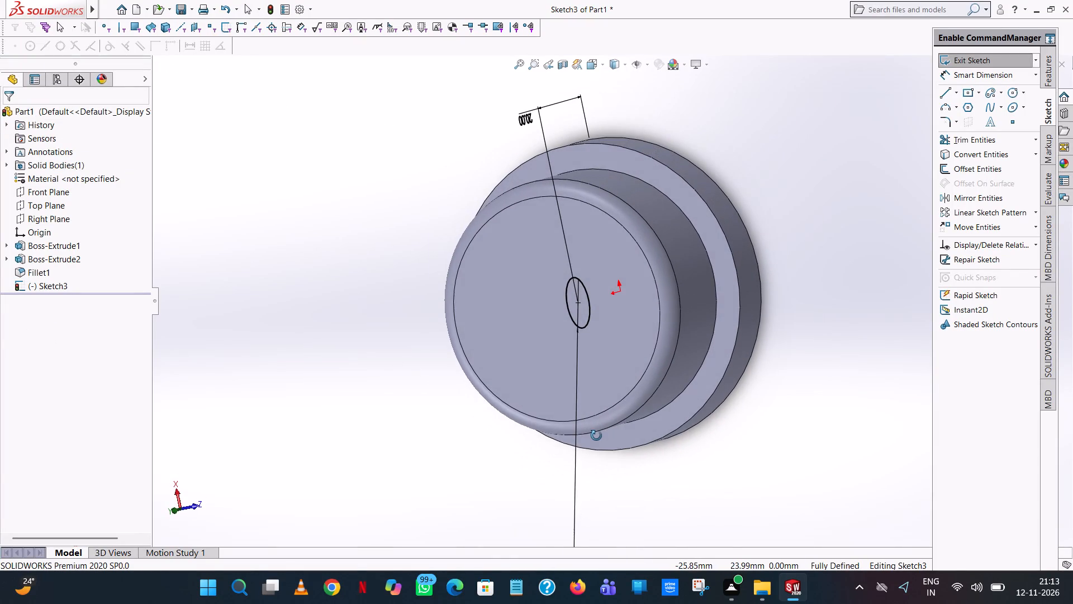
middle_click_drag(596, 436, 531, 232)
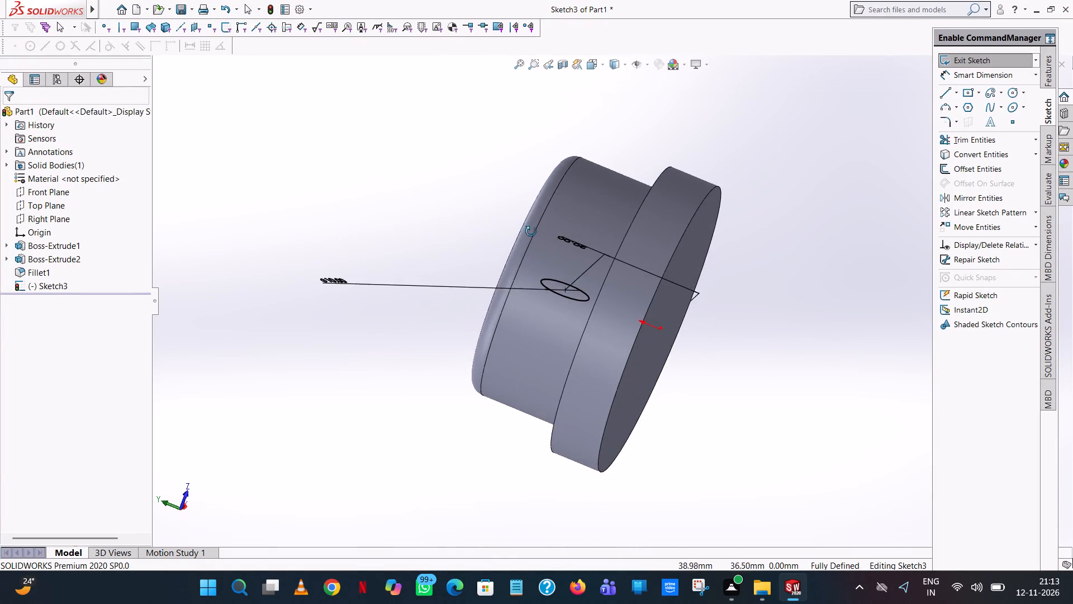
middle_click_drag(531, 232, 534, 243)
left_click(1051, 51)
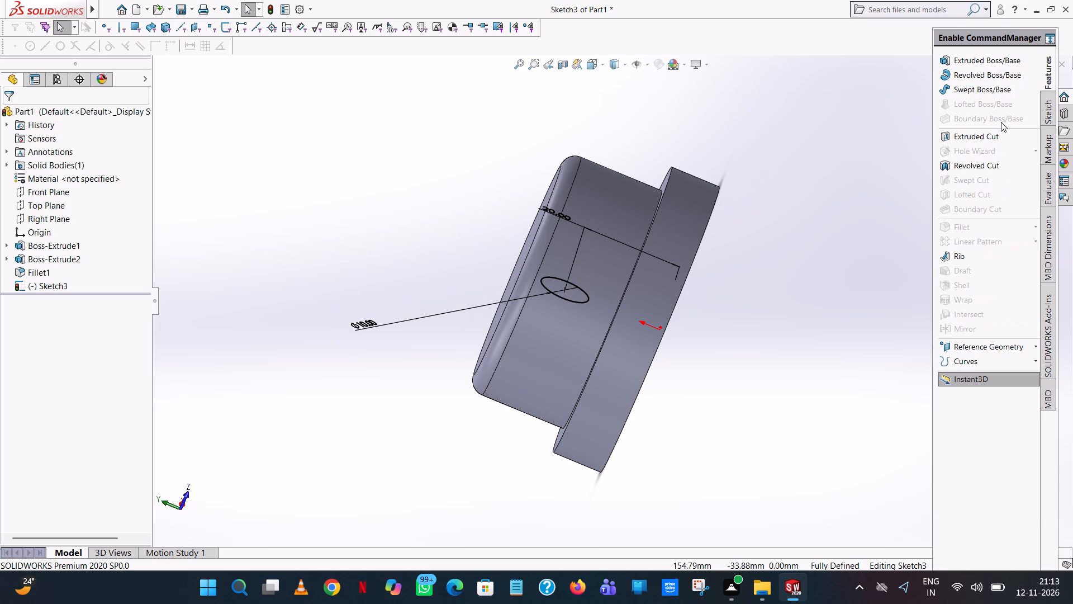
left_click(981, 141)
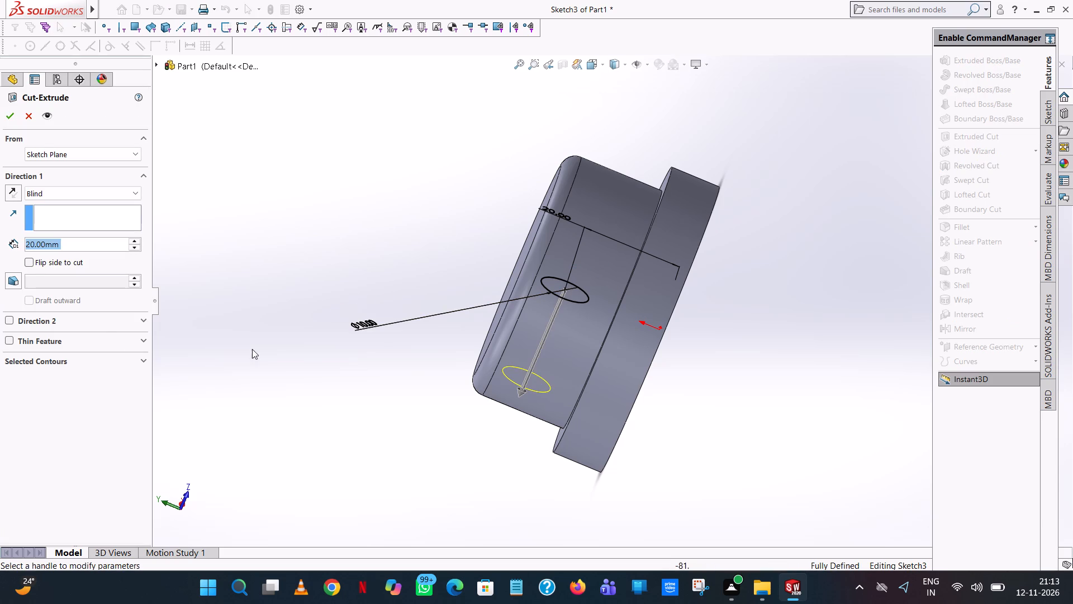
middle_click_drag(128, 257, 225, 225)
middle_click_drag(259, 243, 539, 325)
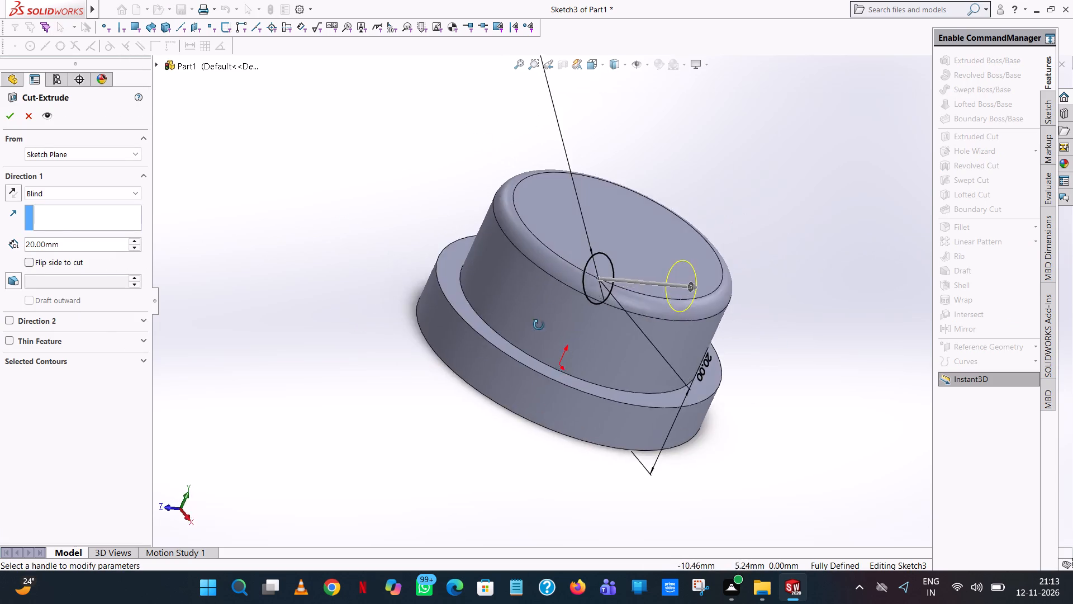
middle_click_drag(539, 325, 504, 370)
scroll(504, 370, "up", 1)
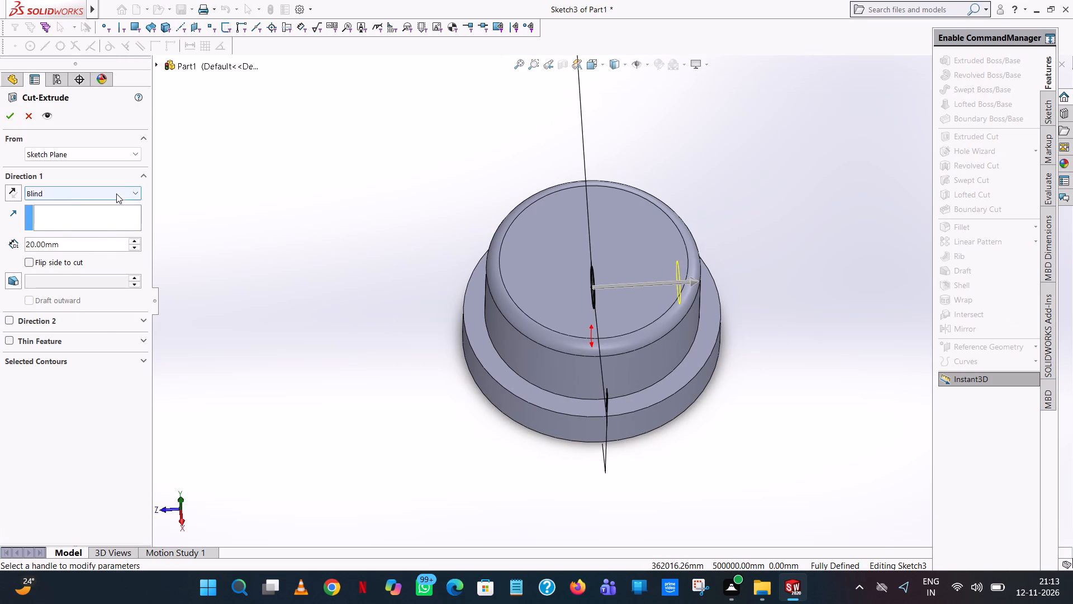
left_click(116, 194)
left_click(66, 280)
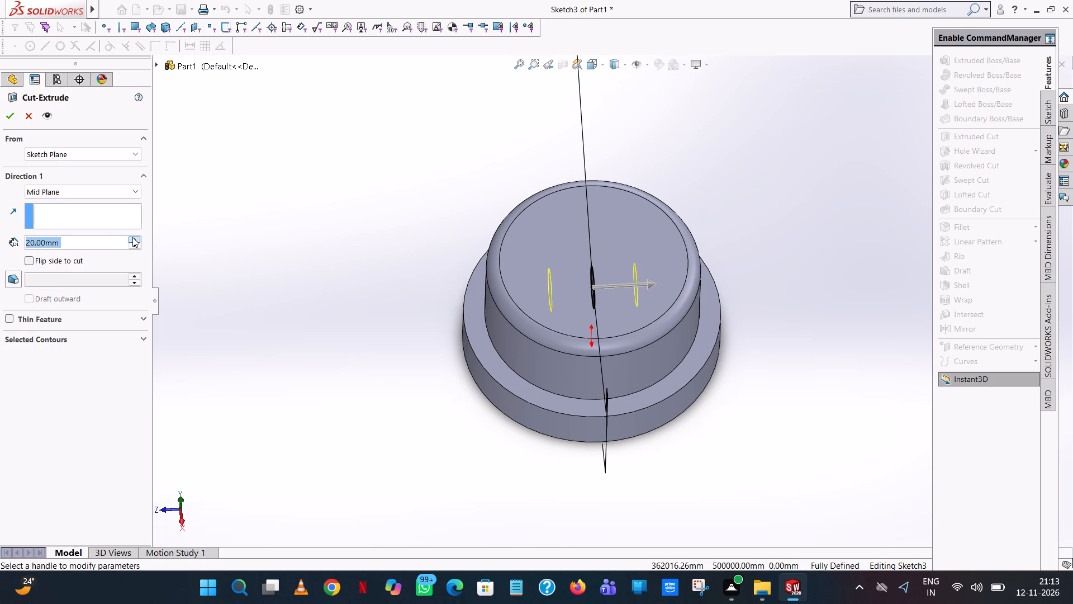
triple_click(132, 237)
double_click(132, 237)
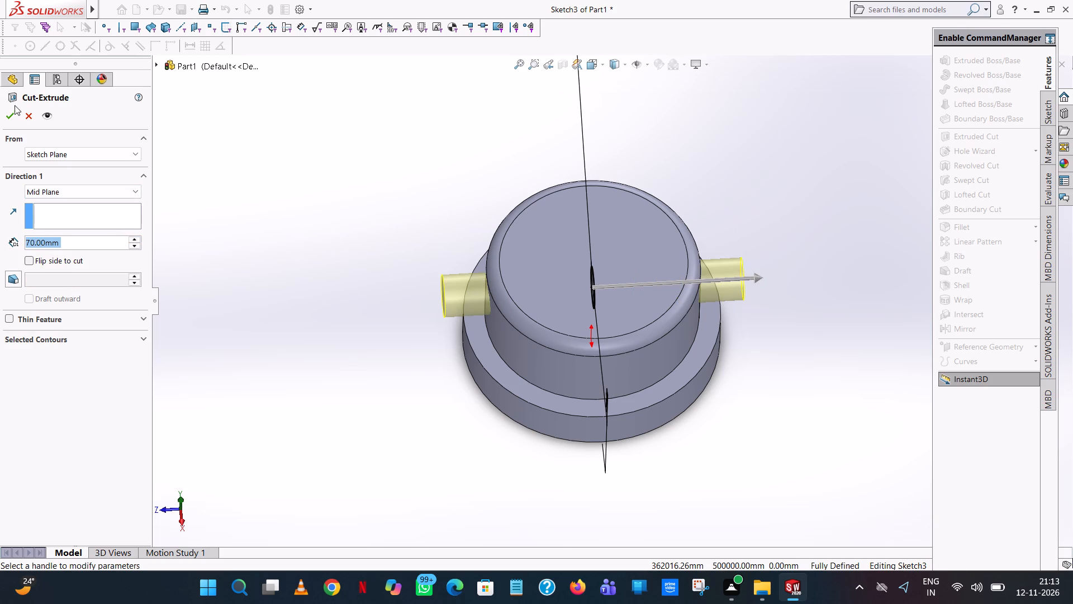
left_click(12, 110)
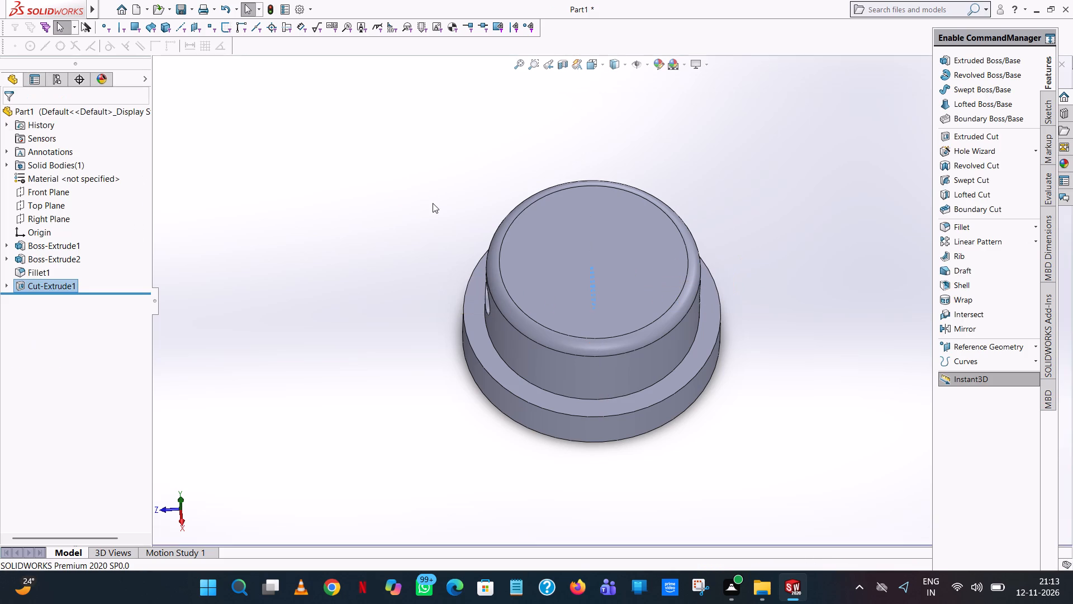
left_click(433, 217)
Start an Extruded Cut sketch on the disc's flat bottom face and view it normal to the sketch plane.
middle_click_drag(445, 225, 546, 200)
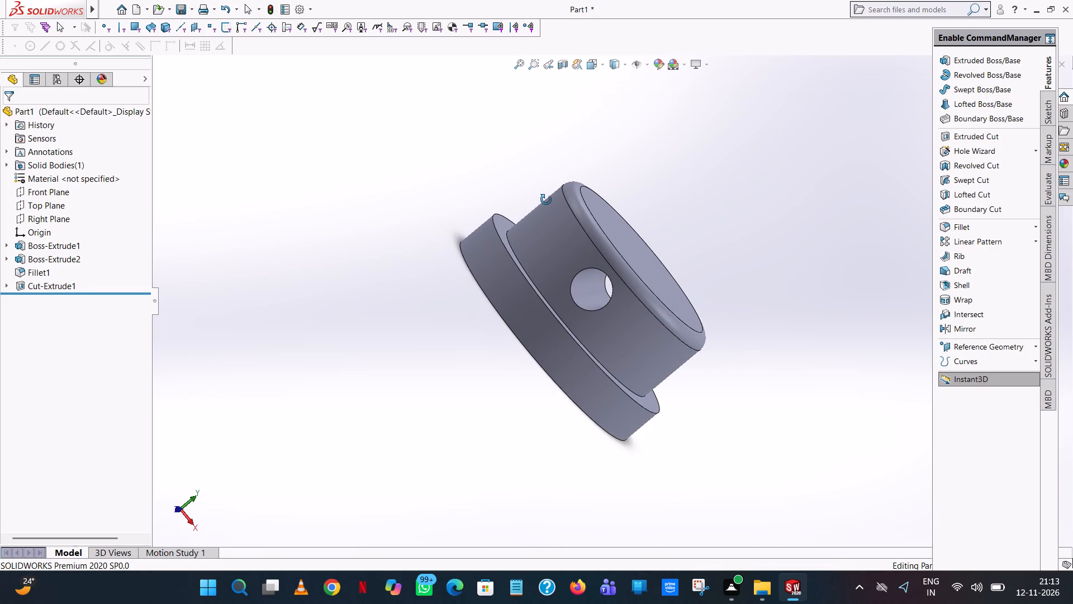
middle_click_drag(546, 200, 546, 199)
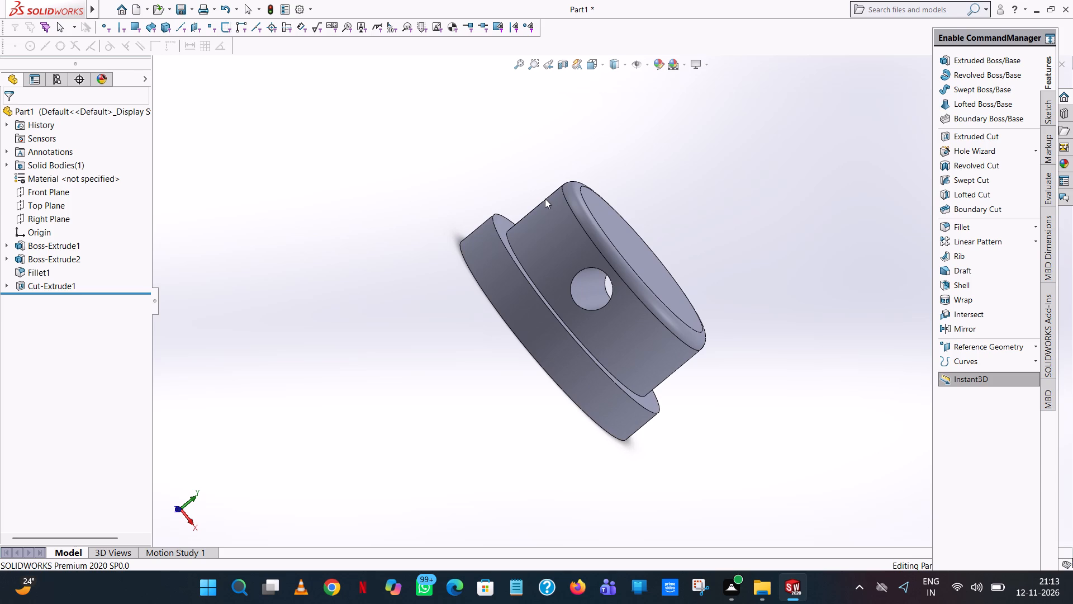
middle_click_drag(746, 187, 661, 150)
scroll(663, 154, "up", 1)
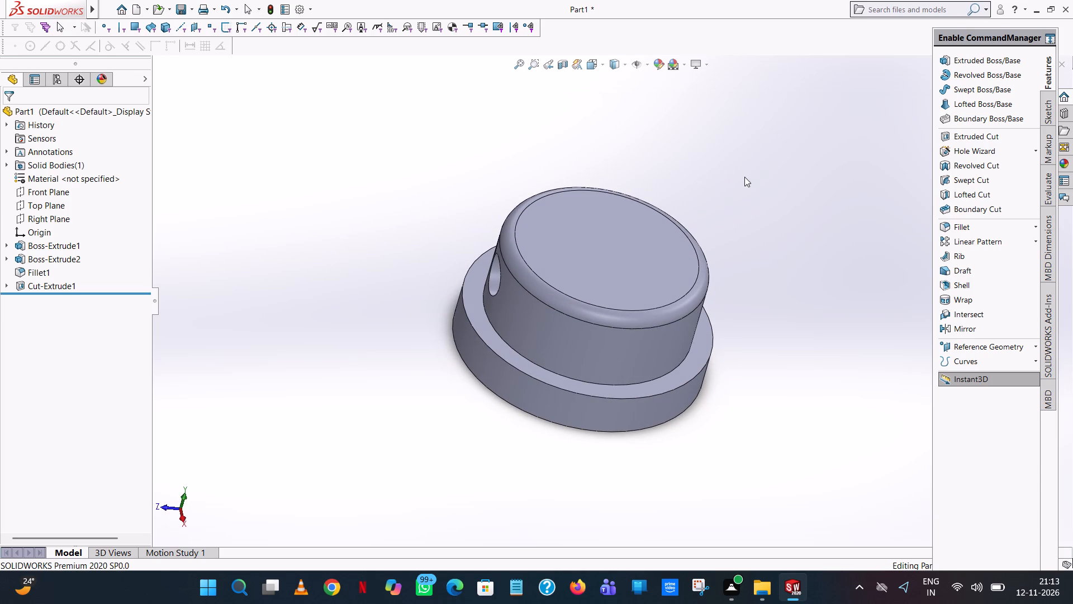
middle_click_drag(452, 423, 553, 158)
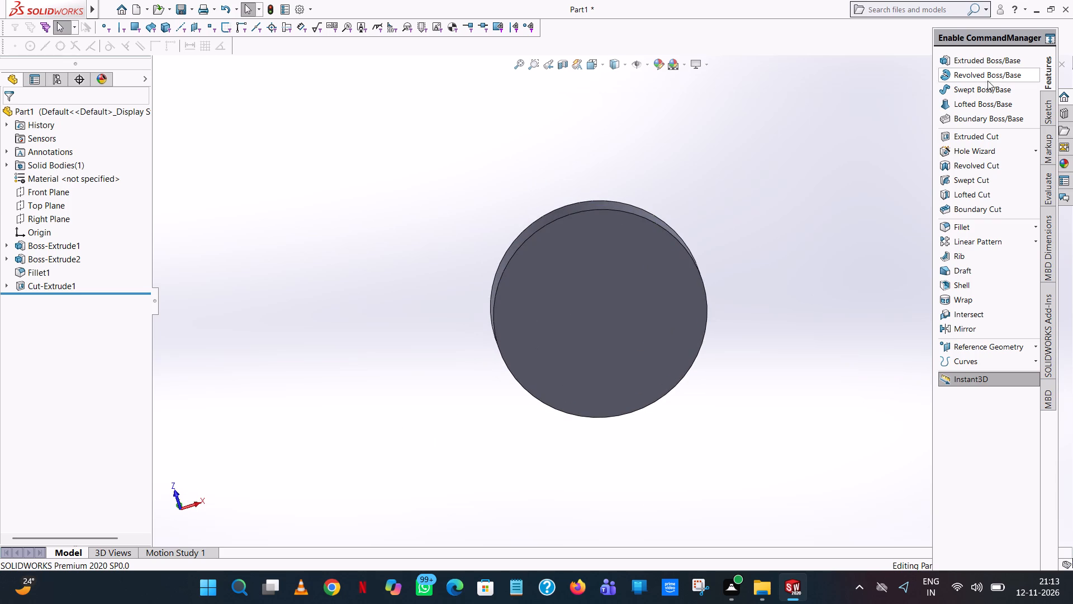
left_click(962, 133)
left_click(611, 321)
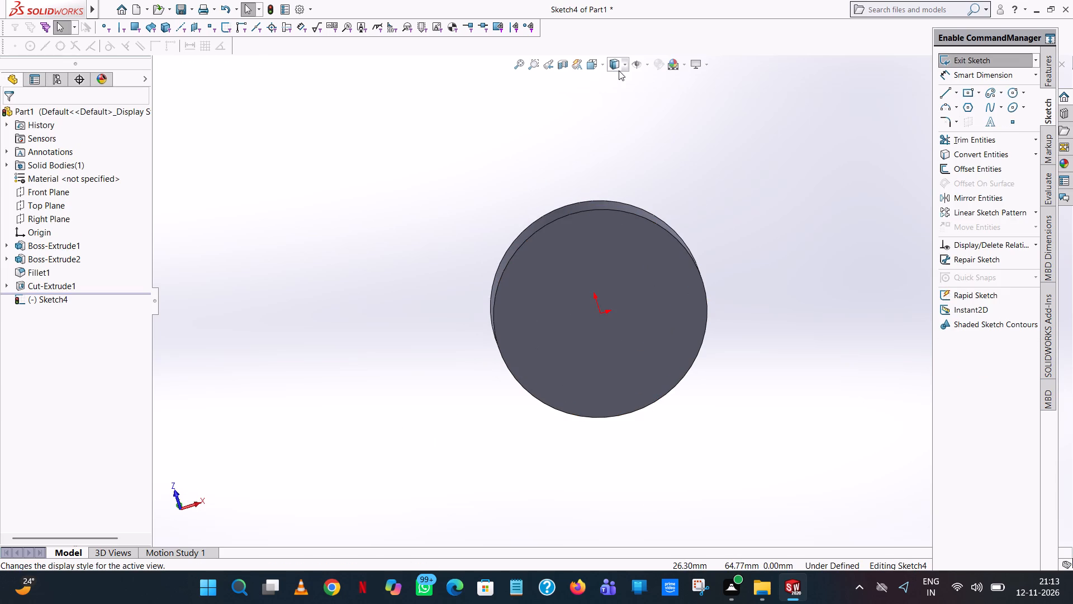
left_click(600, 65)
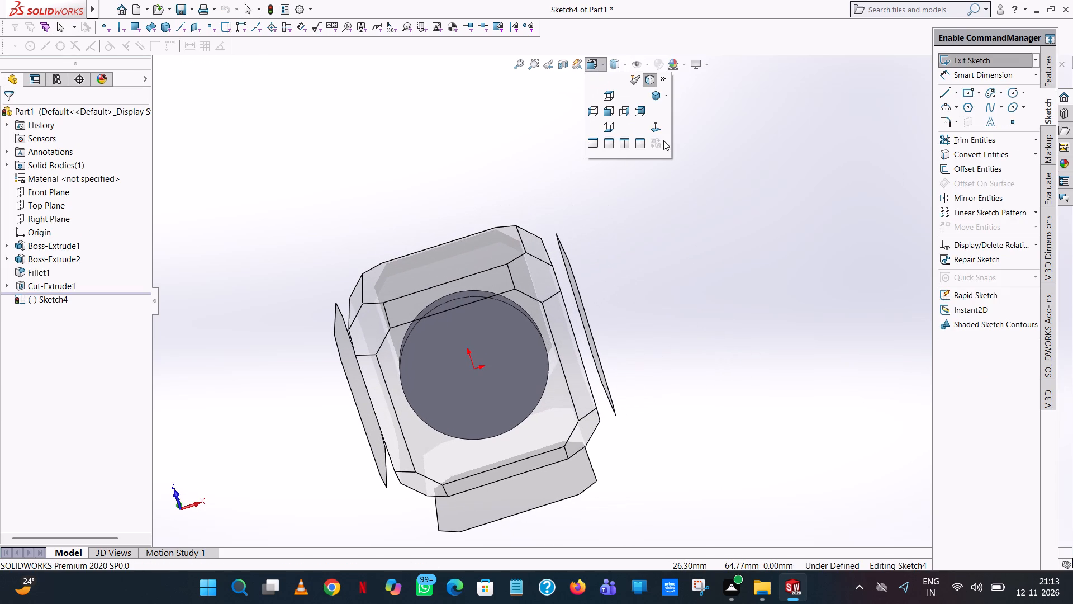
double_click(657, 134)
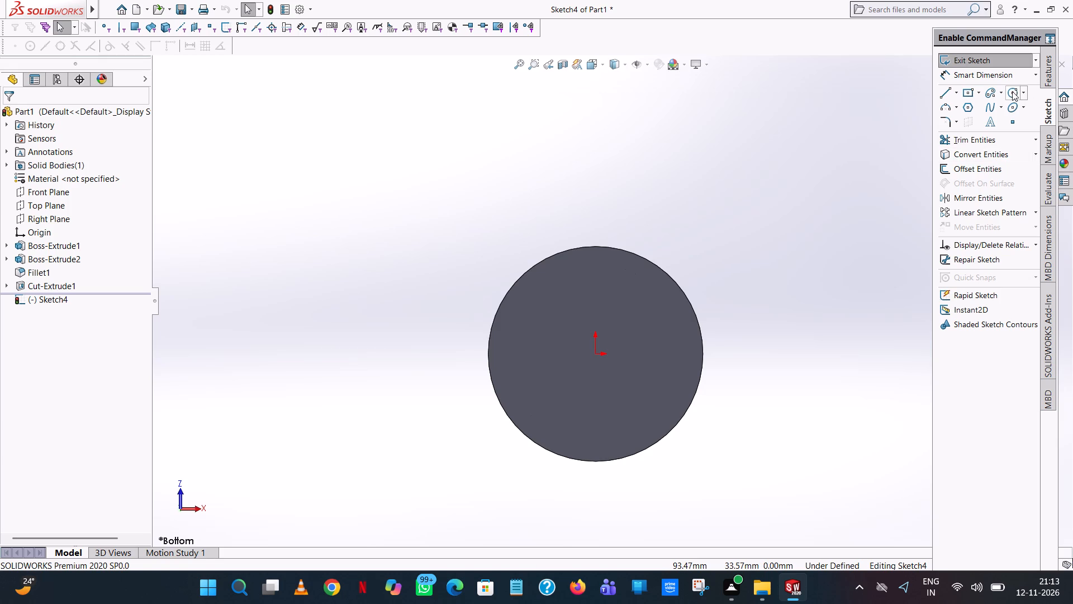
Draw a circle centred on the origin on the disc's bottom face with a radius of 25 mm.
left_click(1012, 91)
left_click(595, 353)
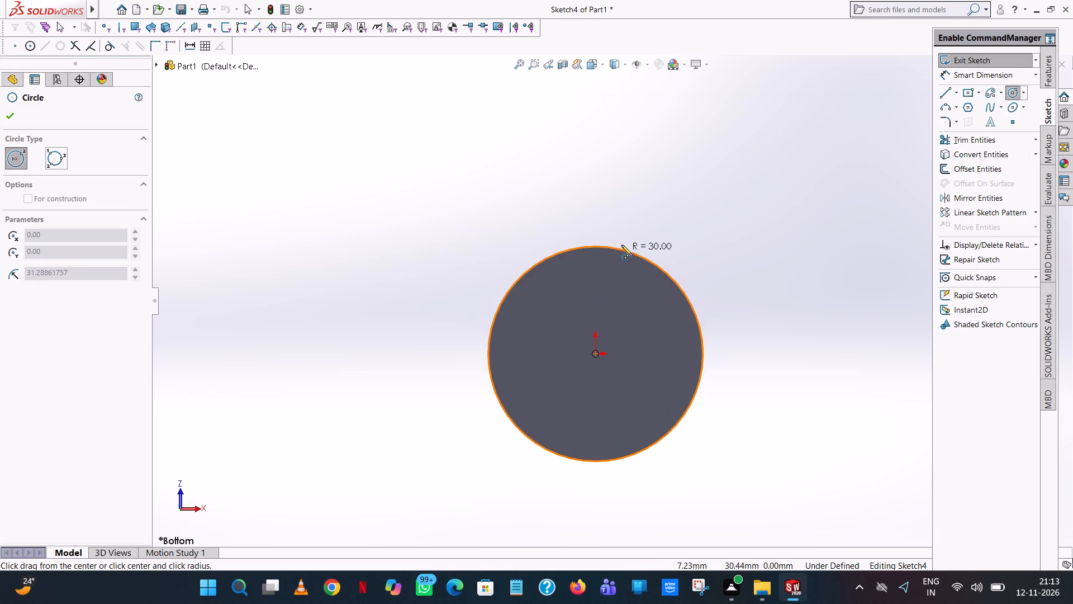
left_click(613, 268)
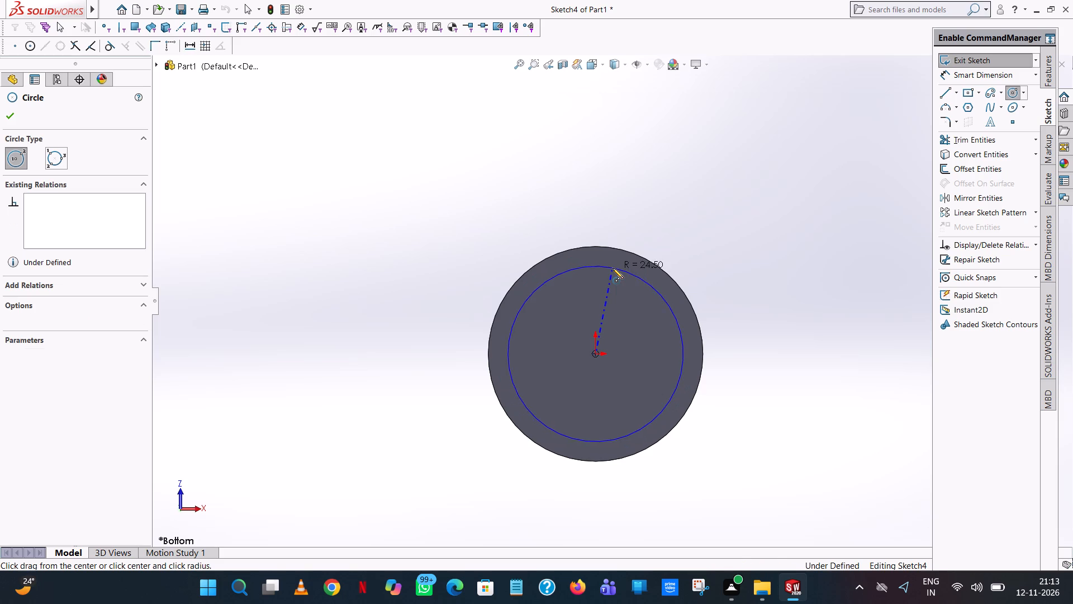
type("25")
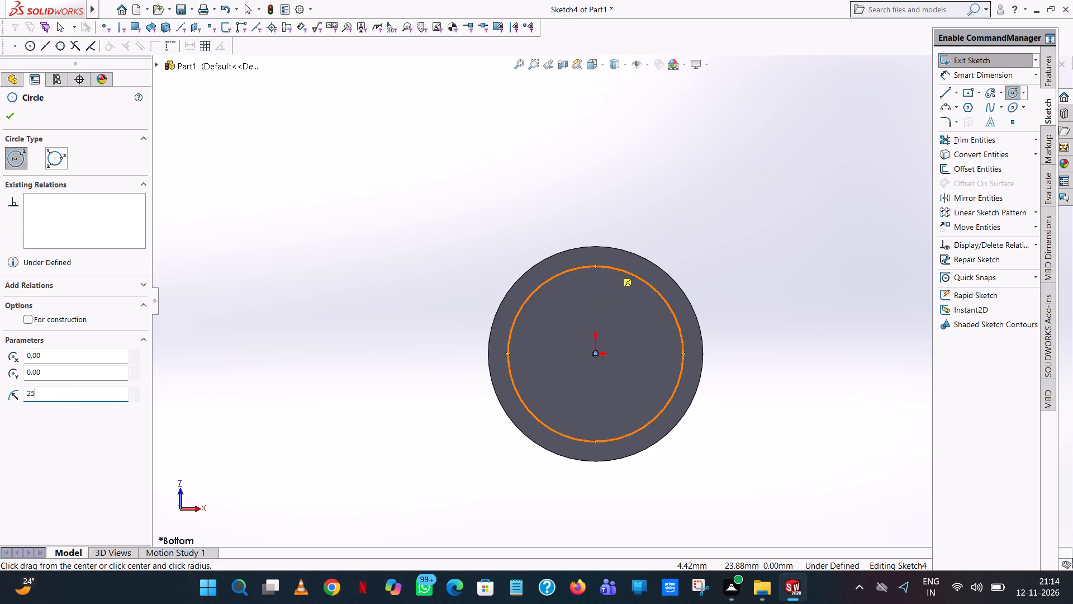
key("Return")
right_click(611, 268)
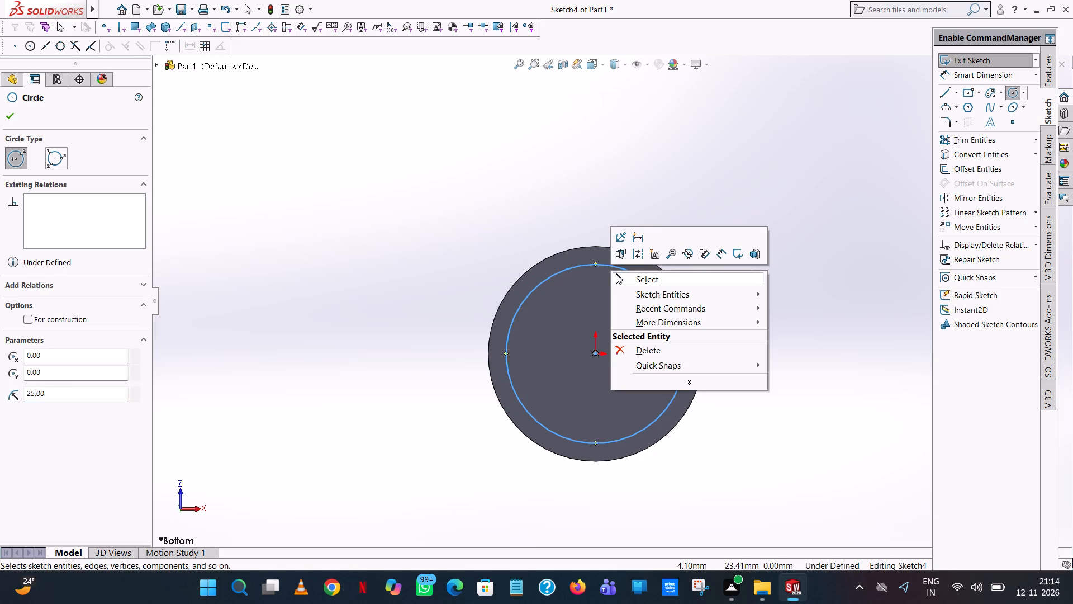
left_click(643, 281)
left_click(758, 190)
Add a 50 mm diameter dimension to the bottom-face circle with Smart Dimension.
left_click(1010, 80)
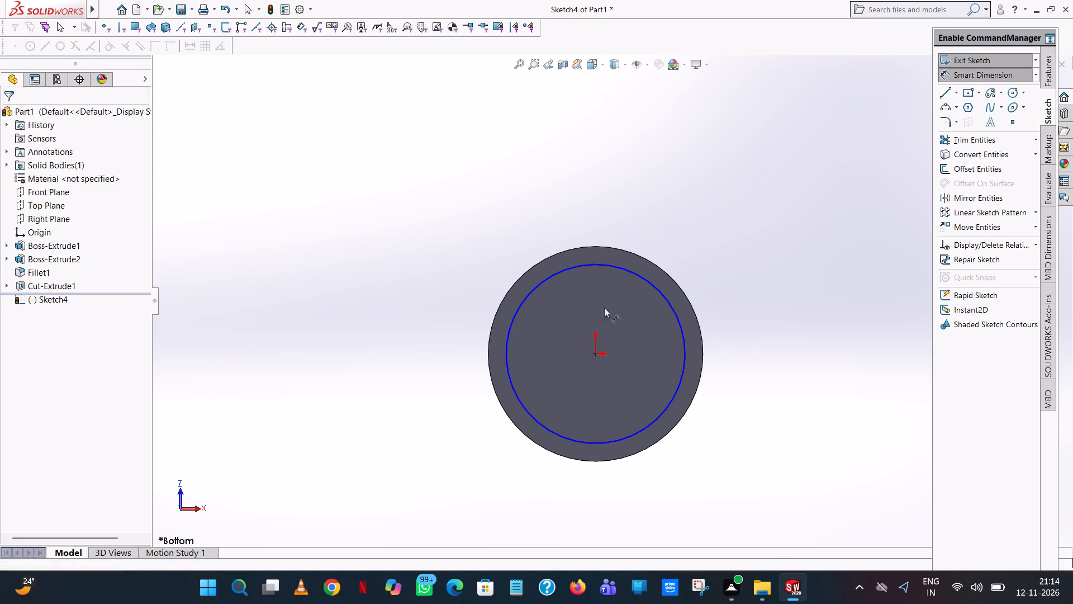
left_click(641, 273)
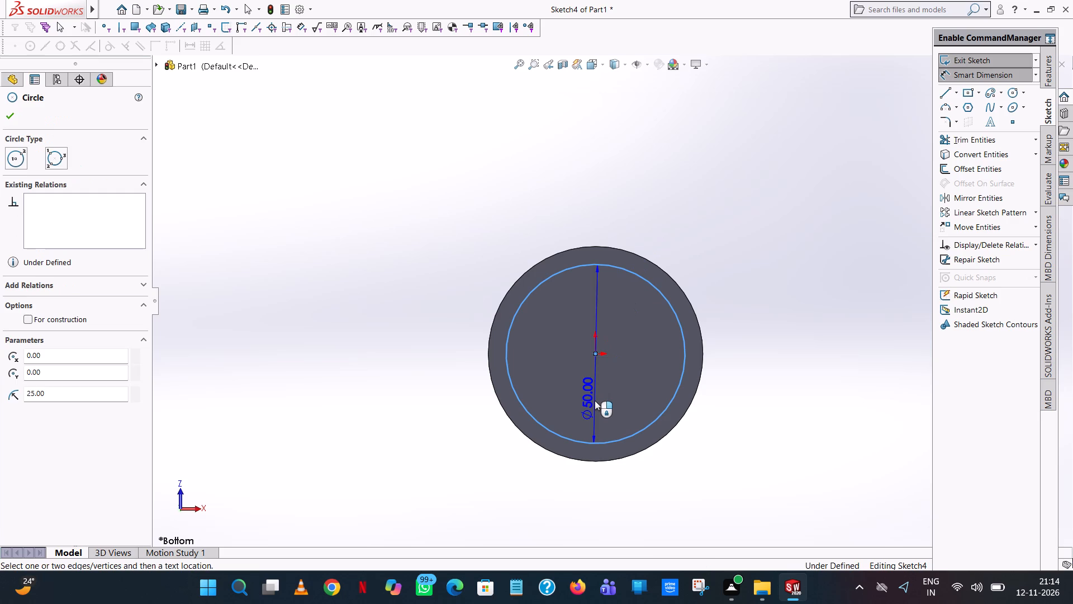
left_click(595, 400)
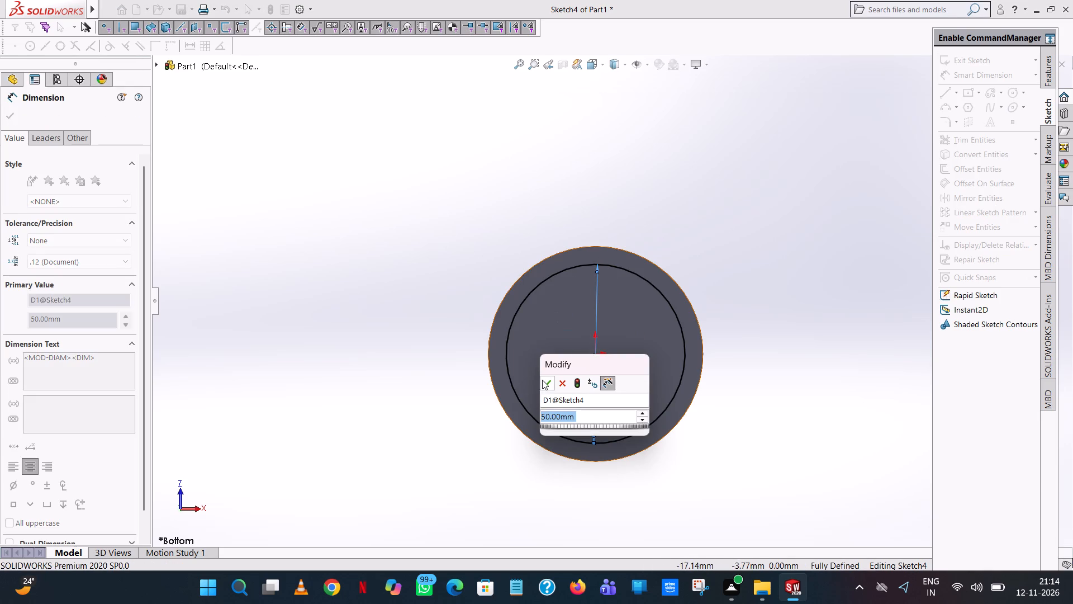
left_click(544, 381)
left_click(632, 158)
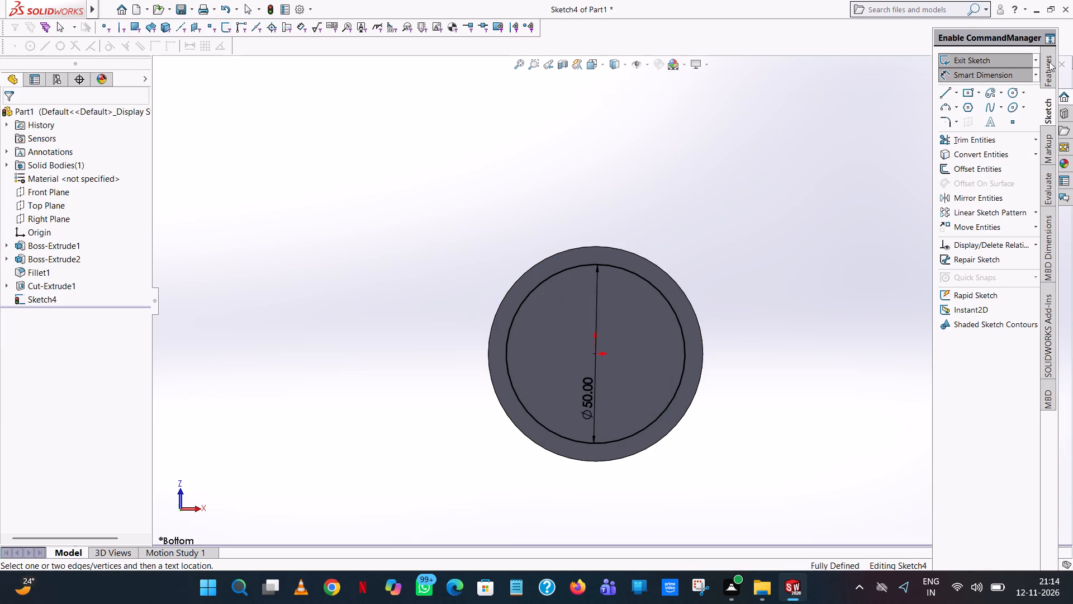
Cut the 50 mm circle into the disc's bottom face with a Blind Extruded Cut 5 mm deep.
left_click(1049, 67)
left_click(985, 130)
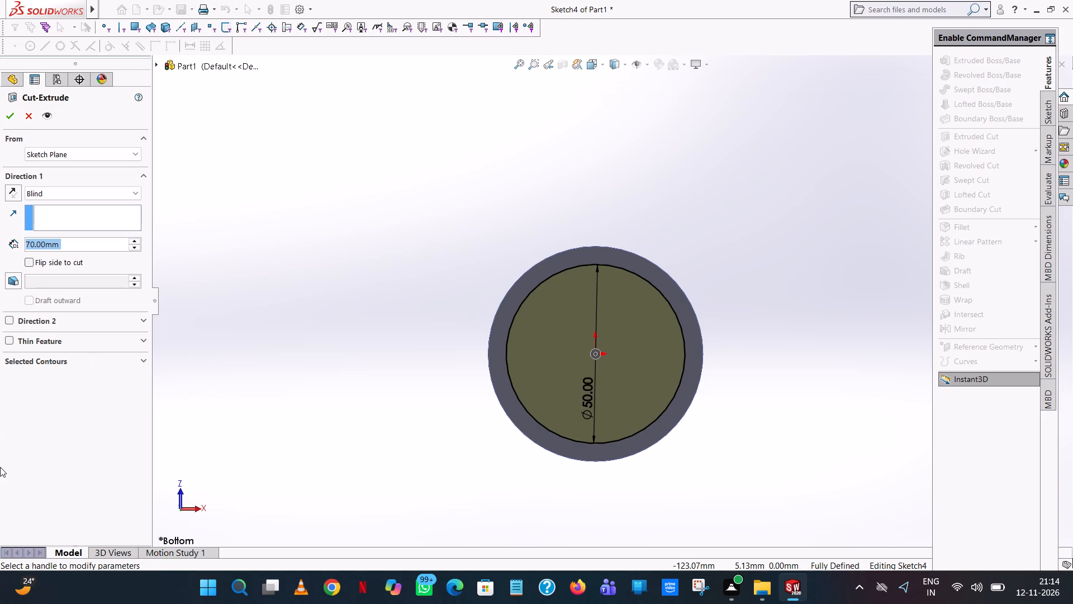
key("5")
key("Return")
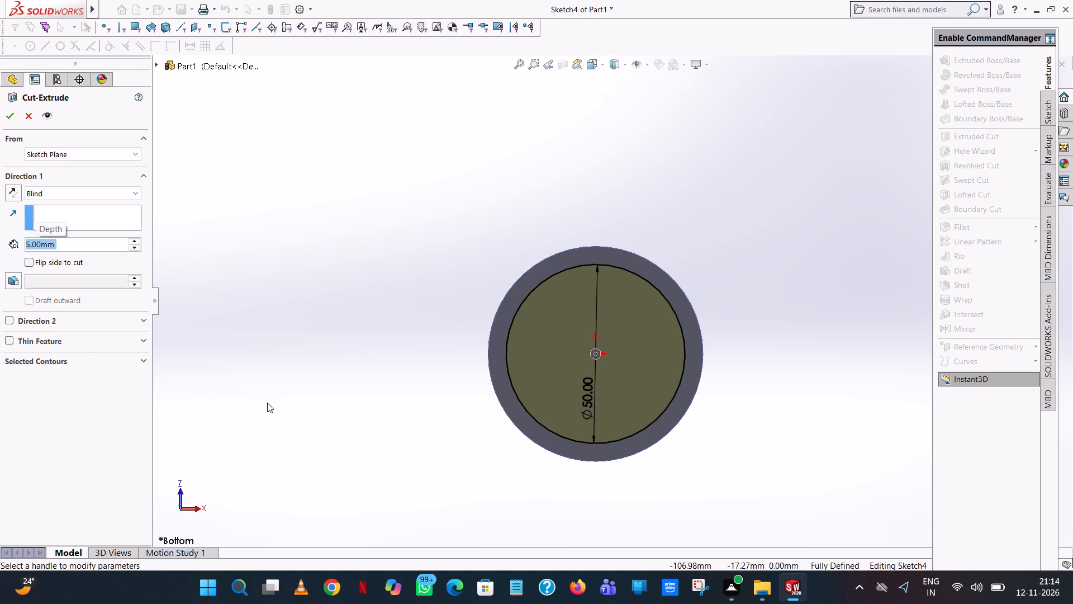
left_click(433, 246)
scroll(434, 248, "up", 1)
middle_click_drag(434, 248, 551, 426)
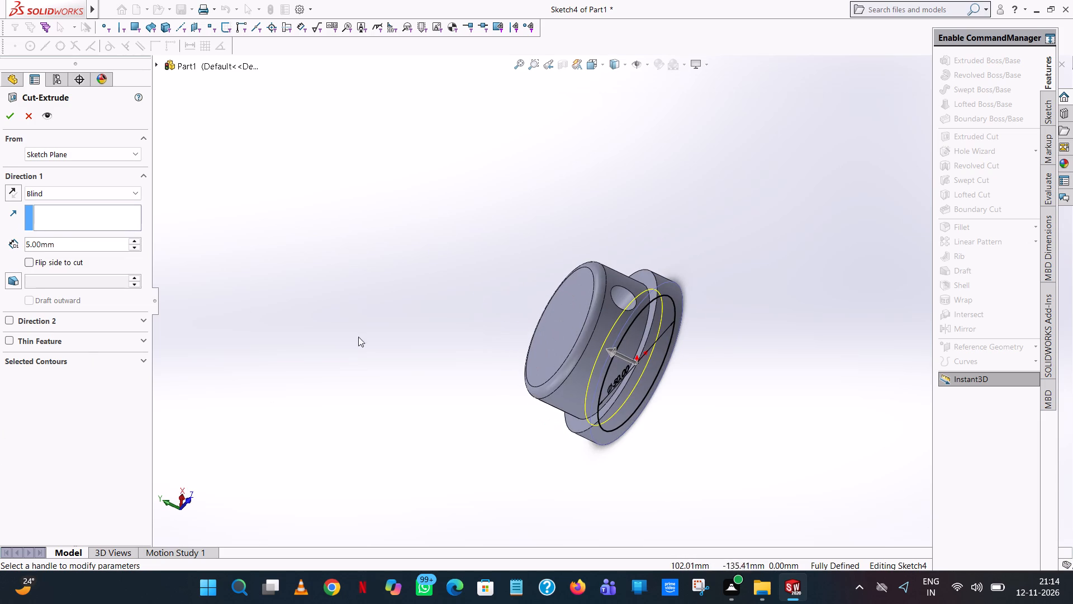
left_click(9, 111)
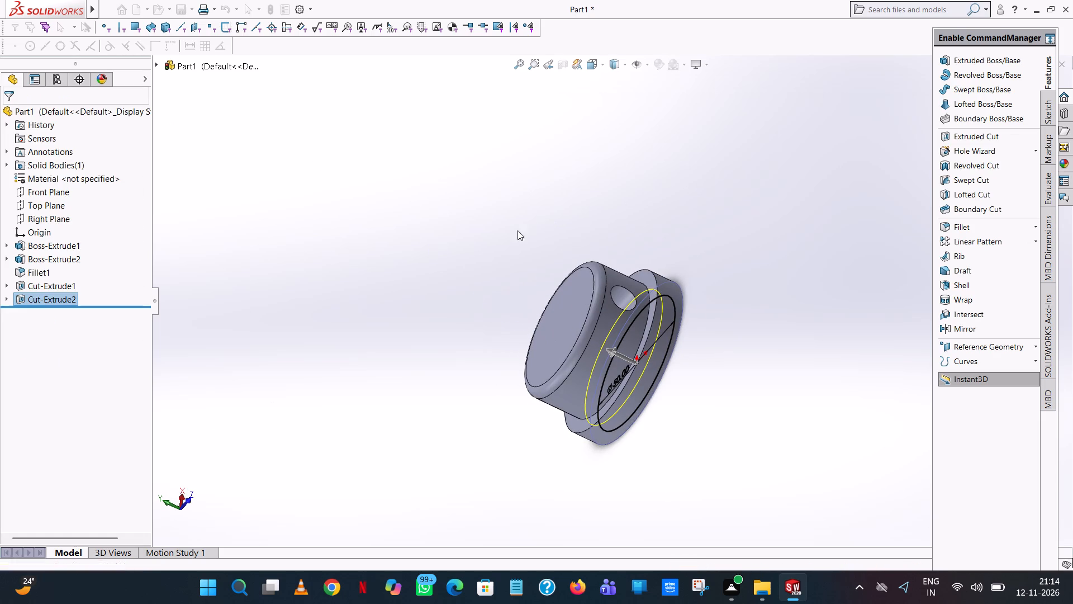
Start an Extruded Cut sketch on the floor of the circular recess in the disc's underside.
left_click(463, 238)
middle_click_drag(462, 238, 360, 171)
scroll(436, 246, "up", 1)
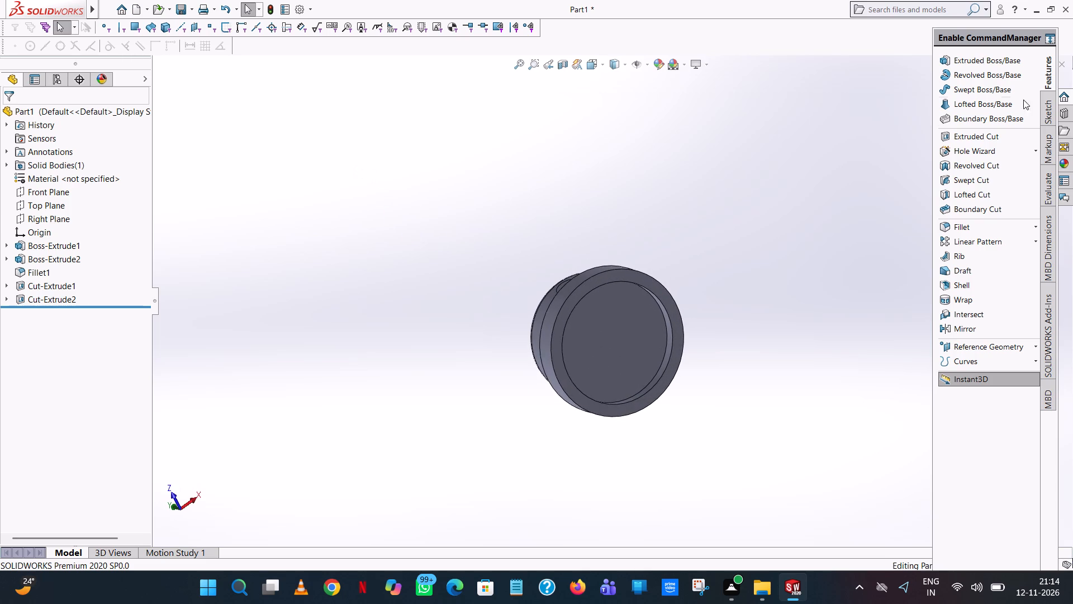
left_click(973, 136)
left_click(599, 309)
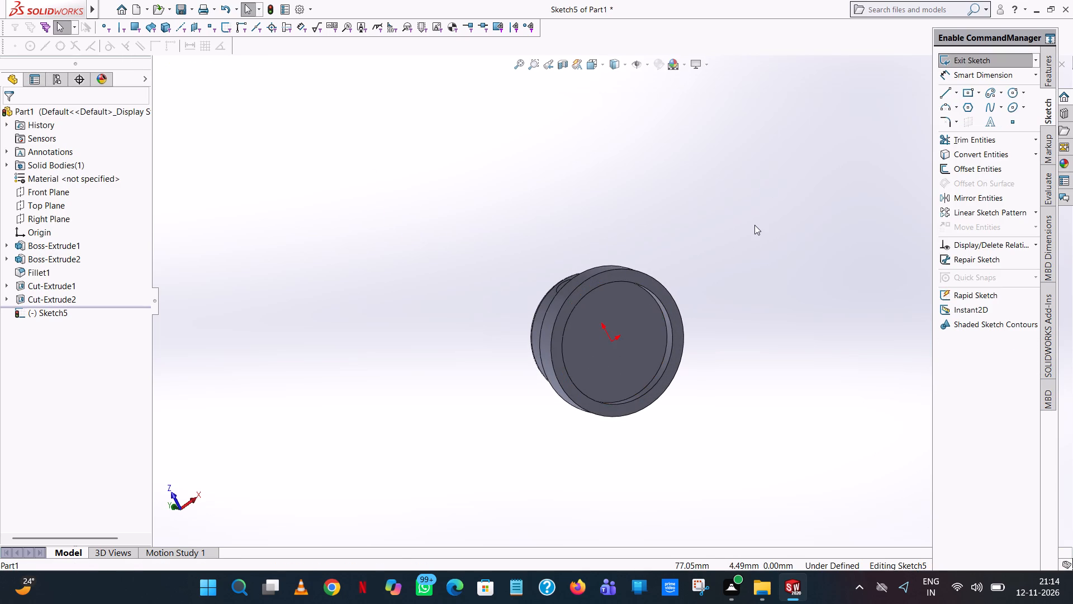
middle_click_drag(742, 226, 687, 197)
scroll(718, 224, "down", 1)
Draw a circle centred on the origin on the recess floor with a radius of 15 mm.
left_click(1012, 92)
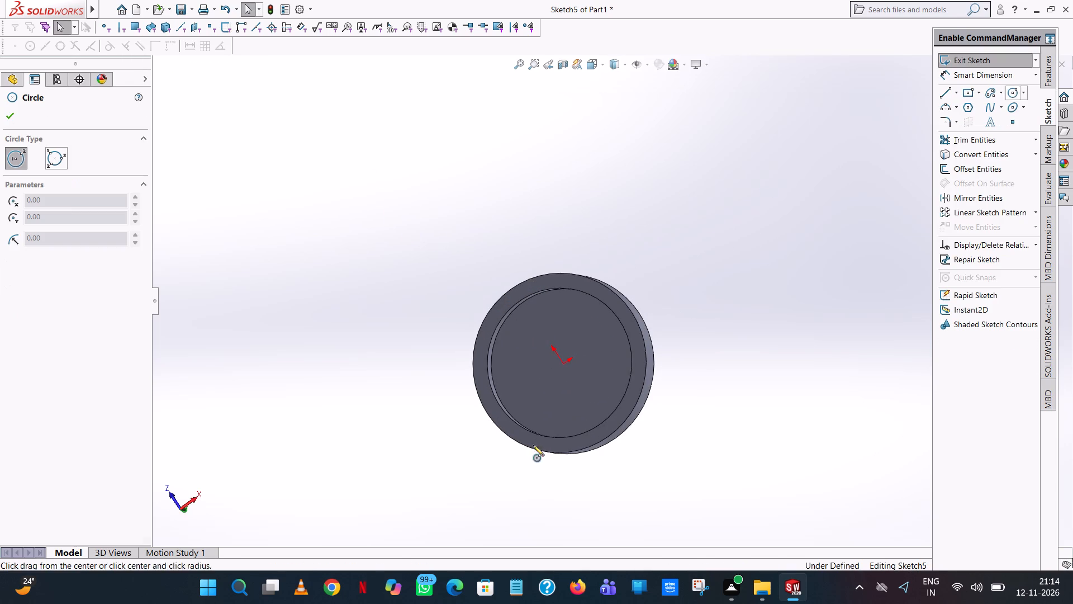
scroll(531, 351, "down", 5)
left_click(582, 330)
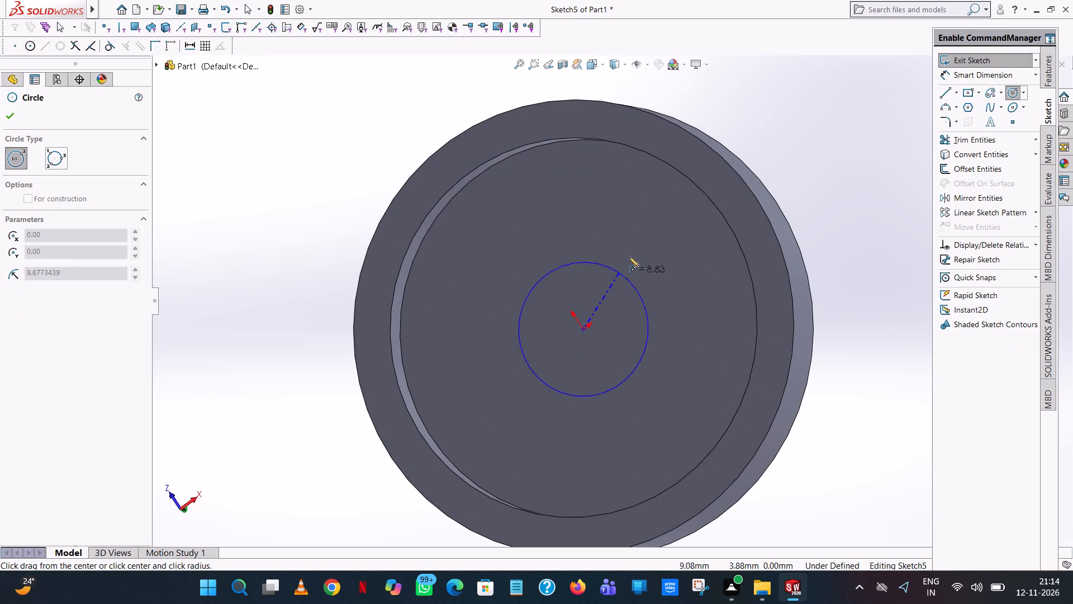
left_click(639, 242)
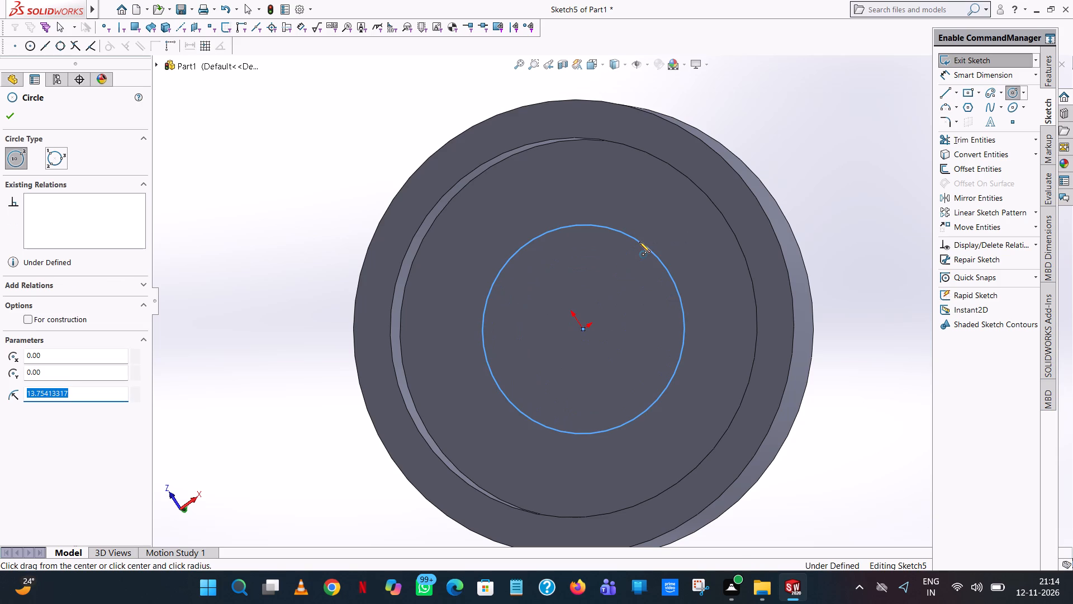
type("15")
key("Return")
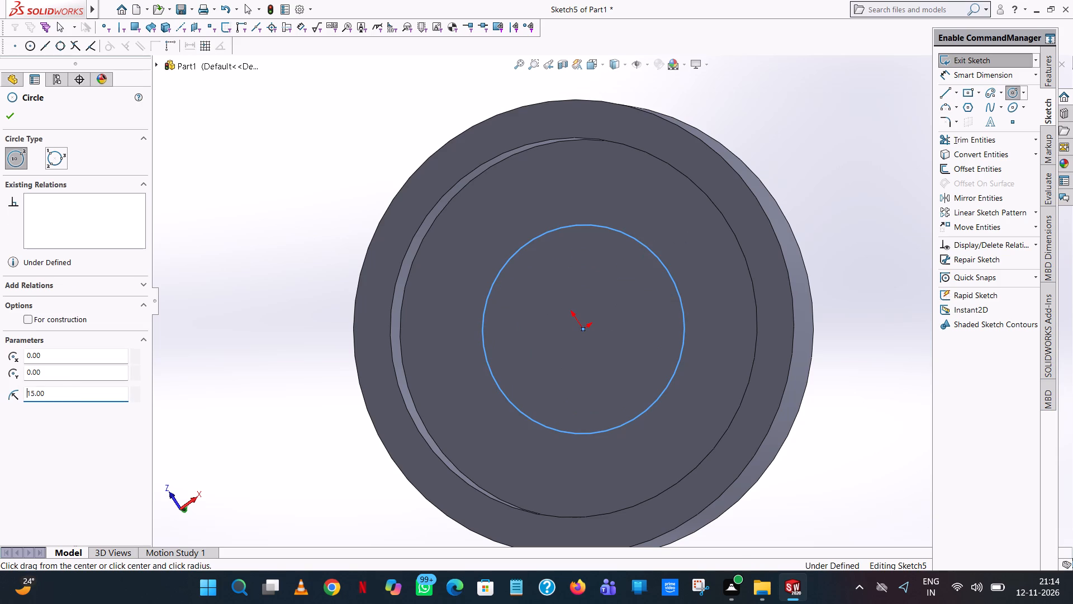
right_click(639, 242)
left_click(738, 252)
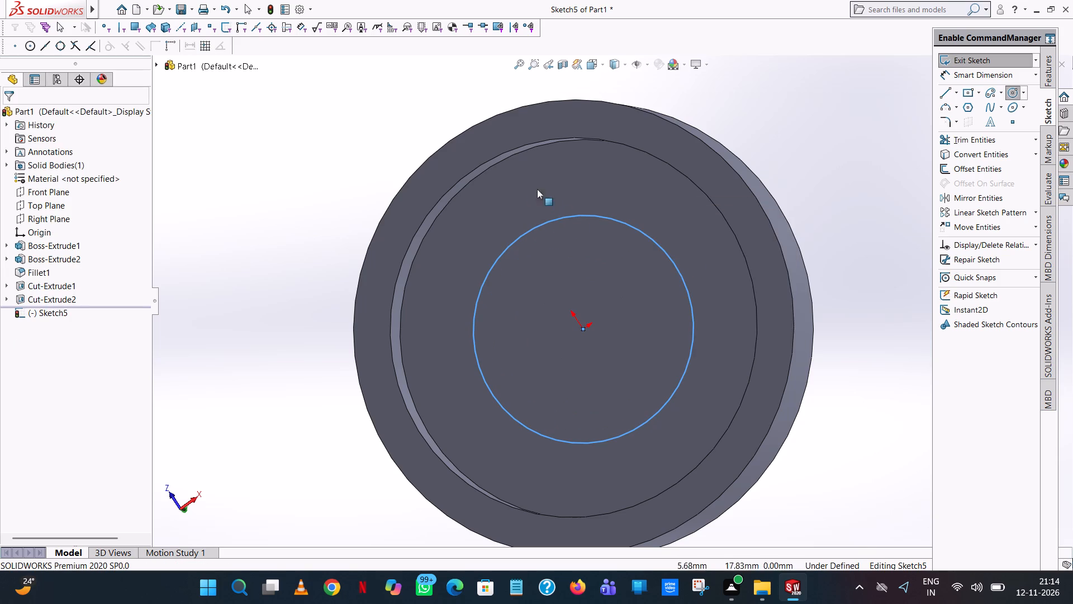
Add a 30 mm diameter dimension to the recess-floor circle with Smart Dimension.
left_click(1004, 73)
left_click(603, 219)
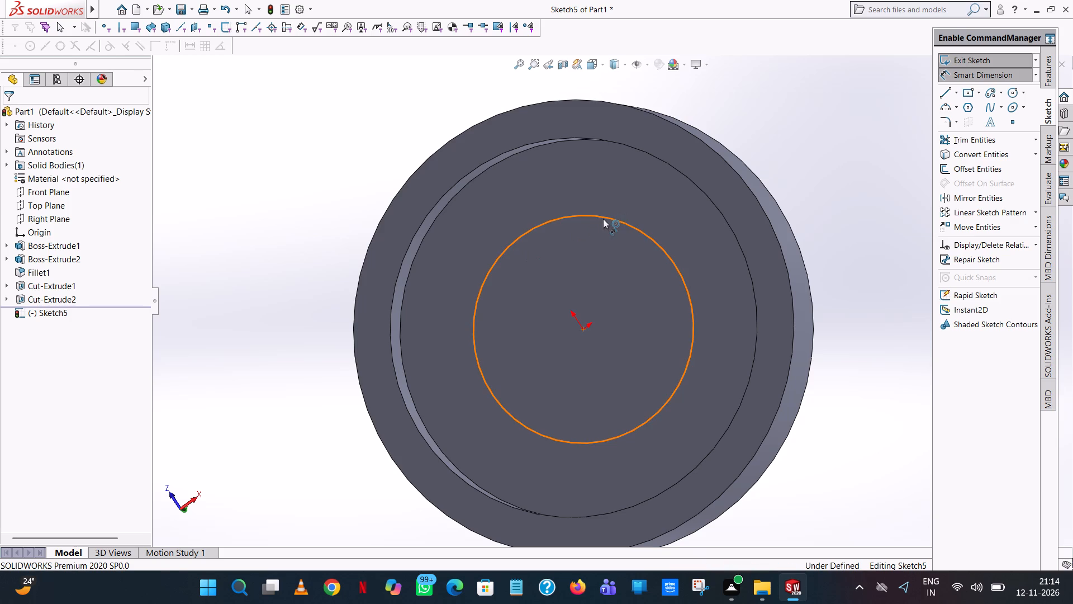
left_click(566, 352)
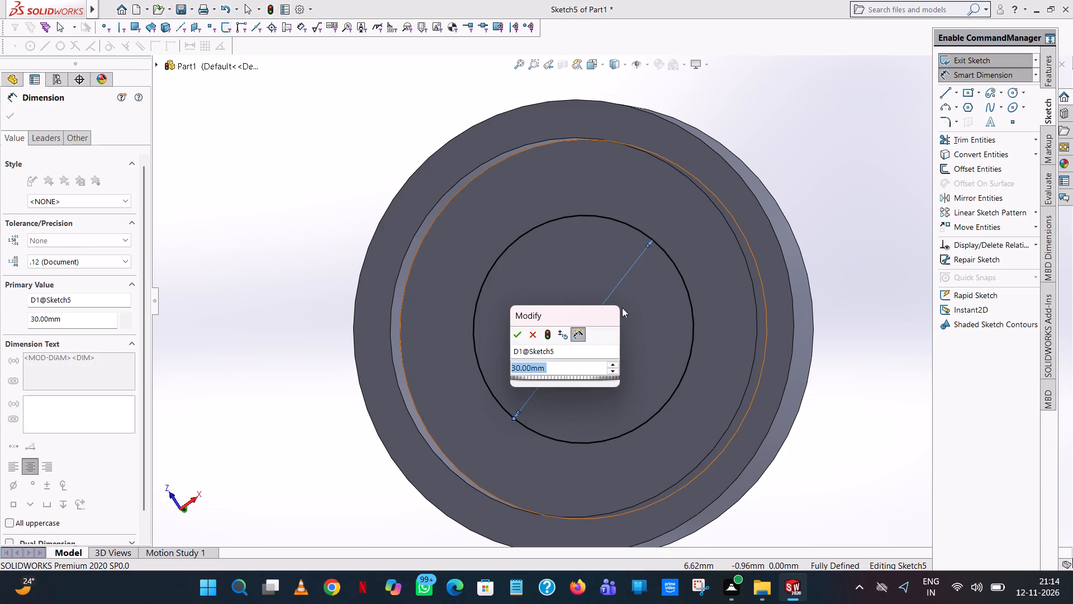
left_click(518, 333)
left_click(258, 200)
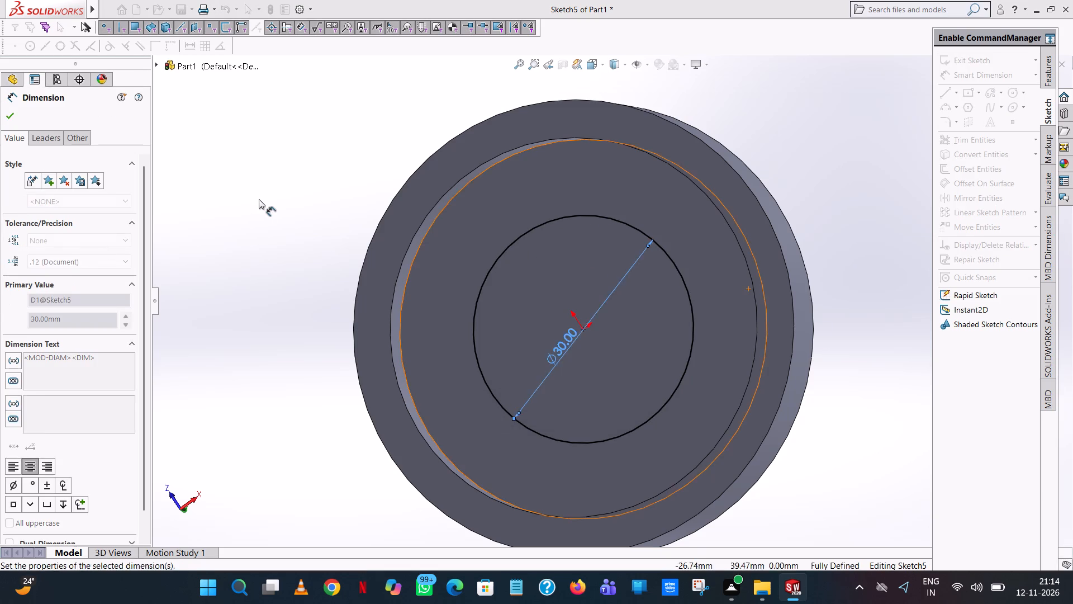
Cut the 30 mm circle from the recess floor with a Blind Extruded Cut extending past the boss's top face.
middle_click_drag(274, 212, 416, 235)
scroll(416, 235, "up", 2)
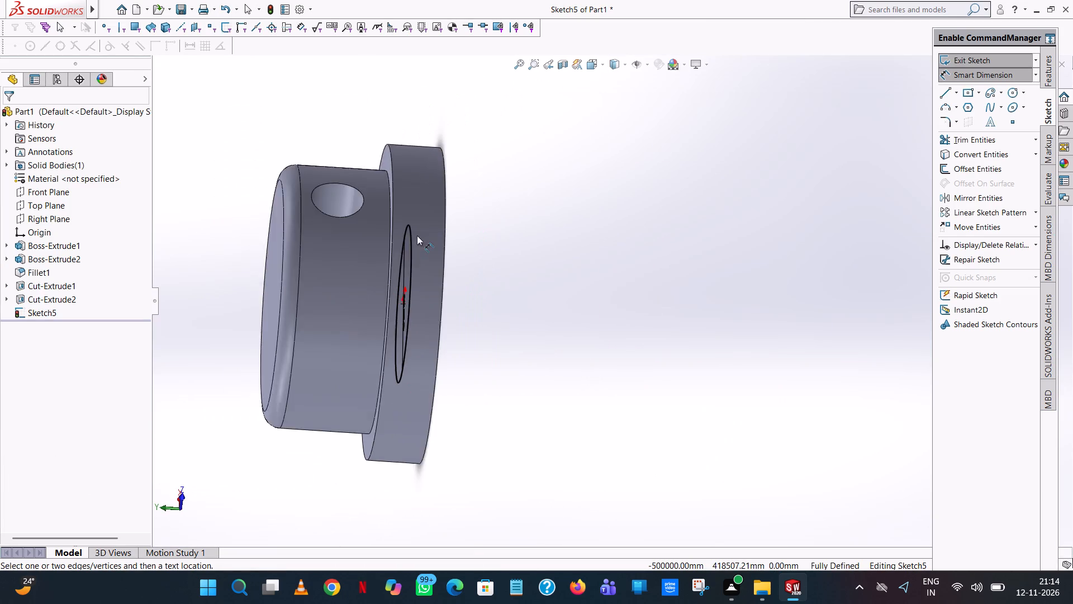
scroll(417, 235, "up", 2)
middle_click_drag(417, 235, 587, 277)
middle_click_drag(583, 246, 525, 164)
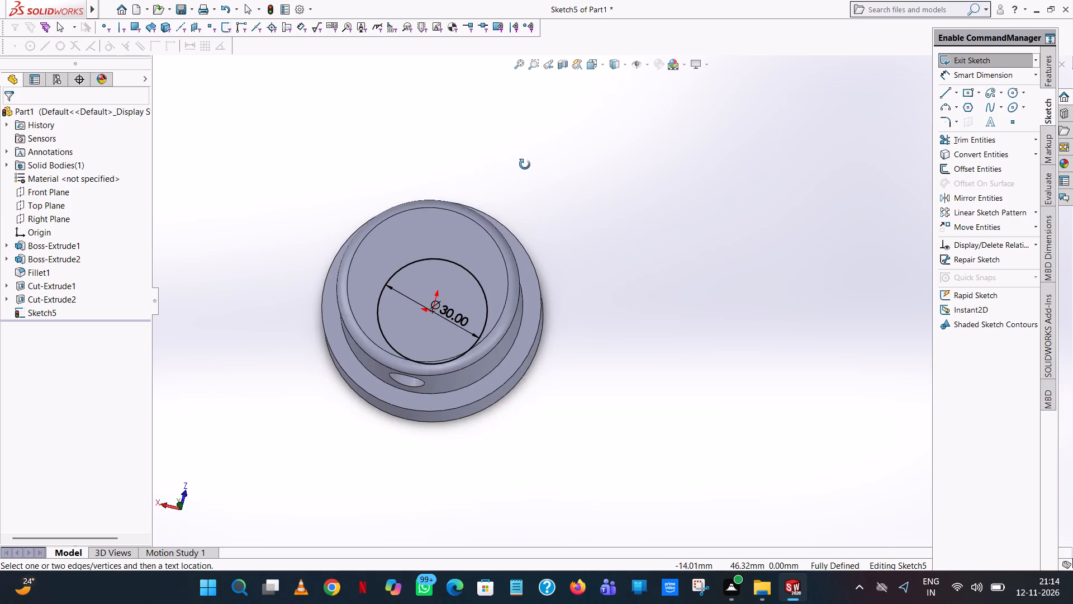
middle_click_drag(525, 164, 532, 200)
left_click(1043, 76)
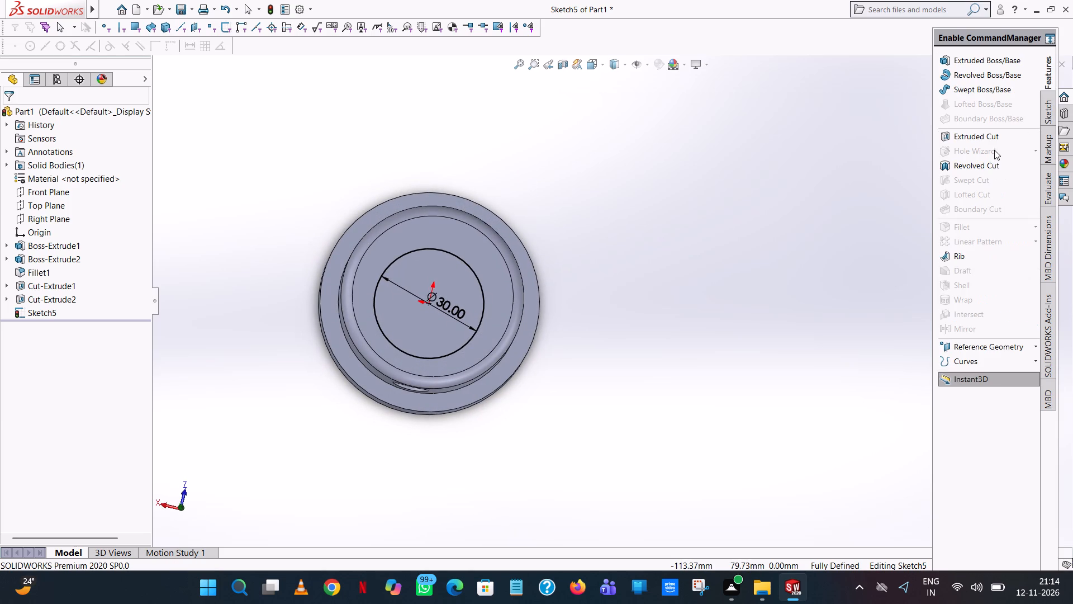
left_click(1007, 140)
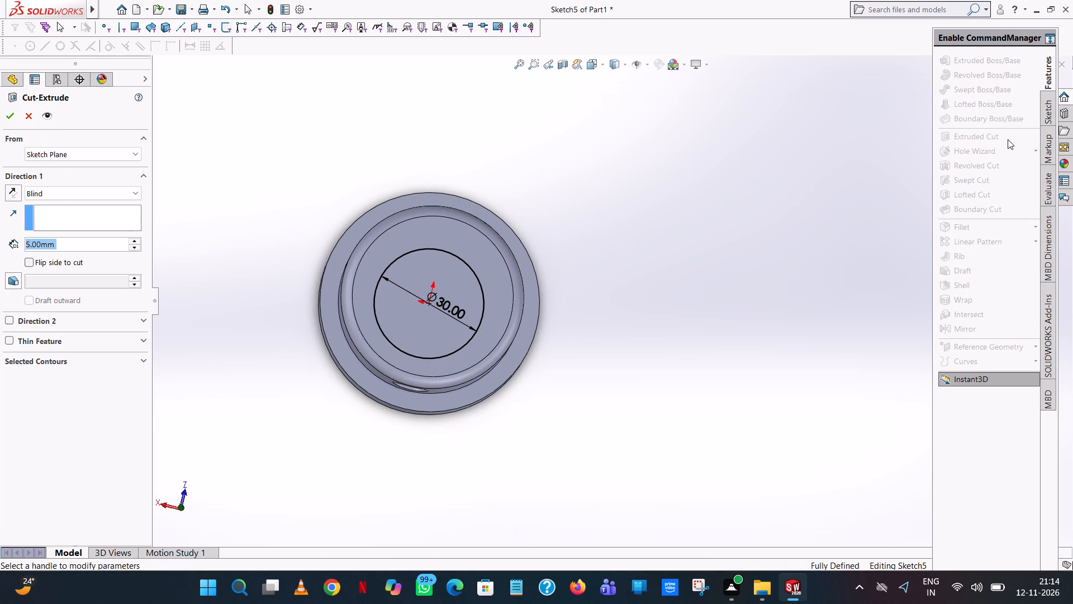
middle_click_drag(616, 207, 705, 312)
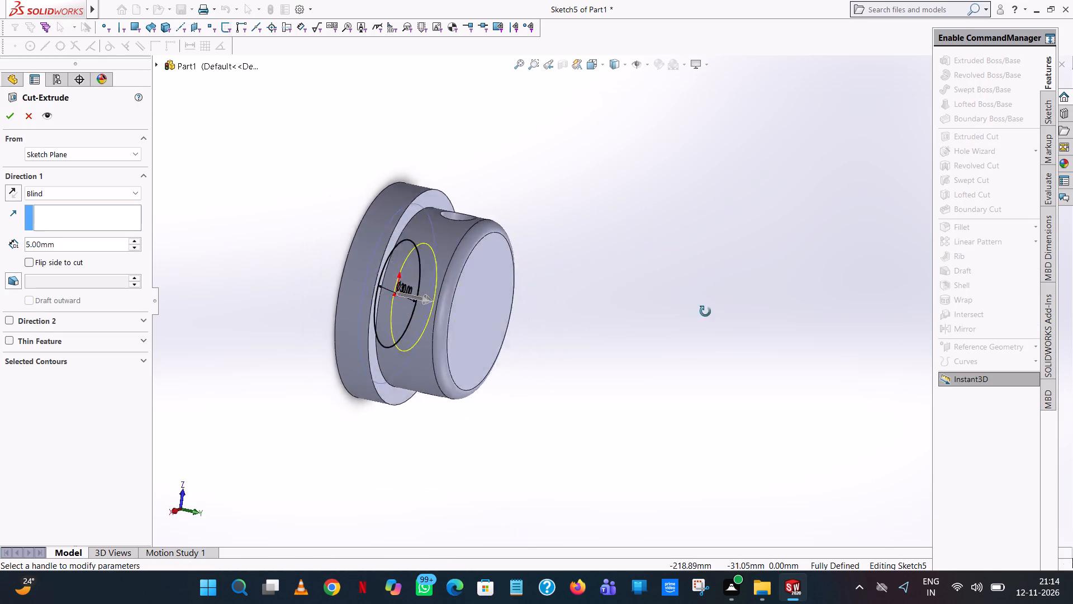
middle_click_drag(705, 312, 708, 325)
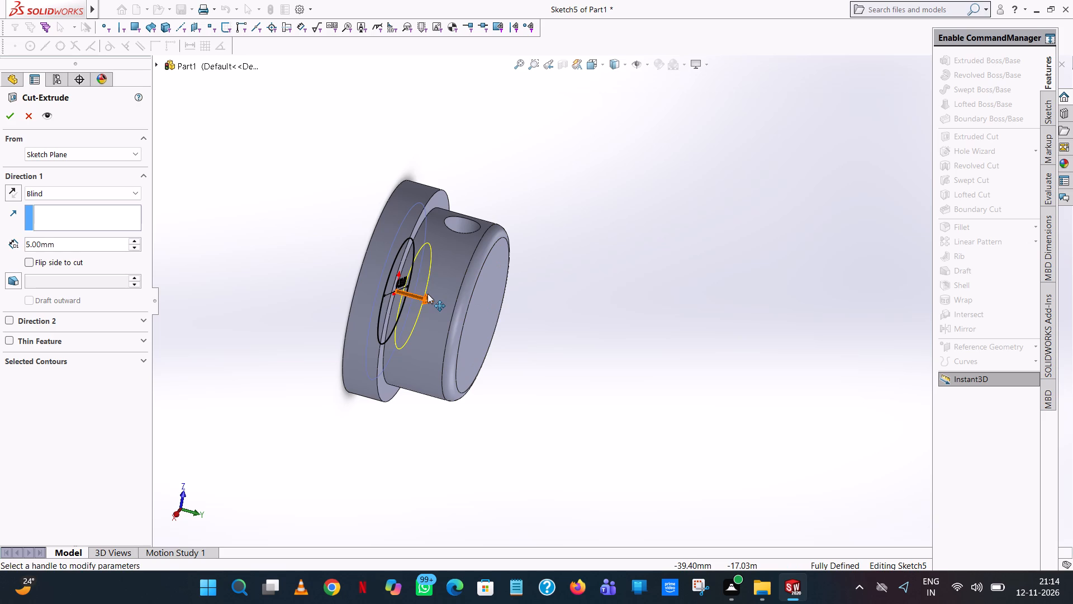
left_click_drag(428, 294, 775, 317)
left_click(7, 112)
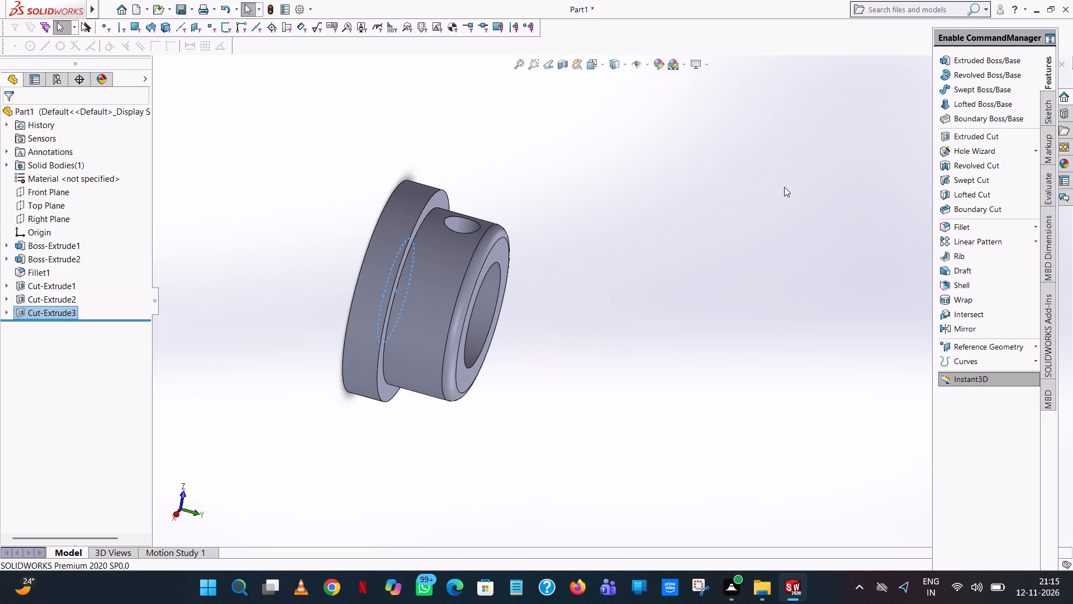
left_click(538, 284)
Examine the new bore, the cross hole and the underside recess from several angles.
middle_click_drag(600, 389, 563, 245)
scroll(566, 342, "up", 1)
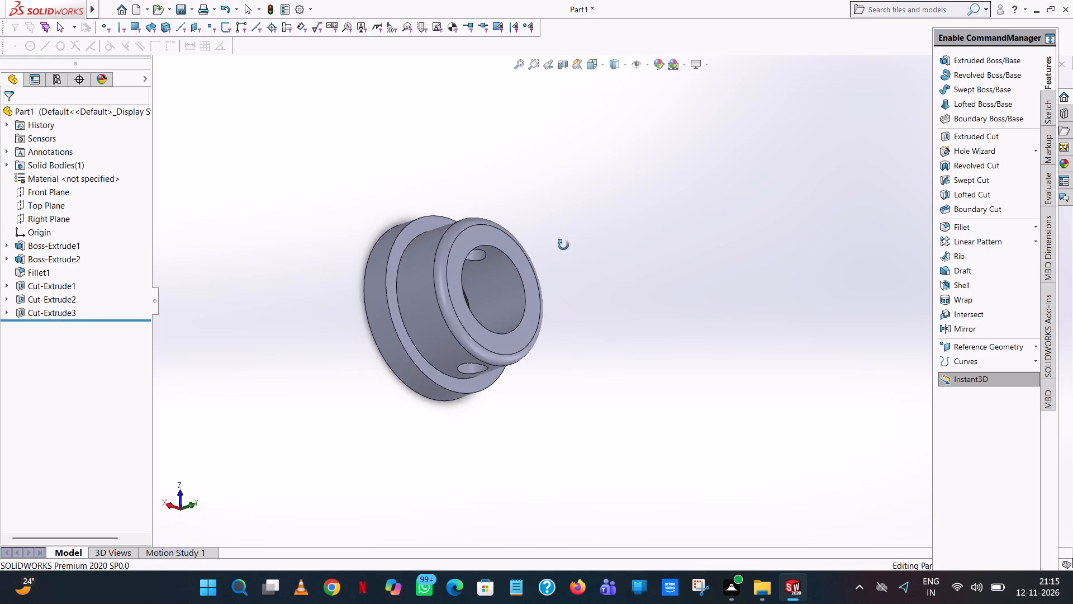
middle_click_drag(563, 245, 569, 187)
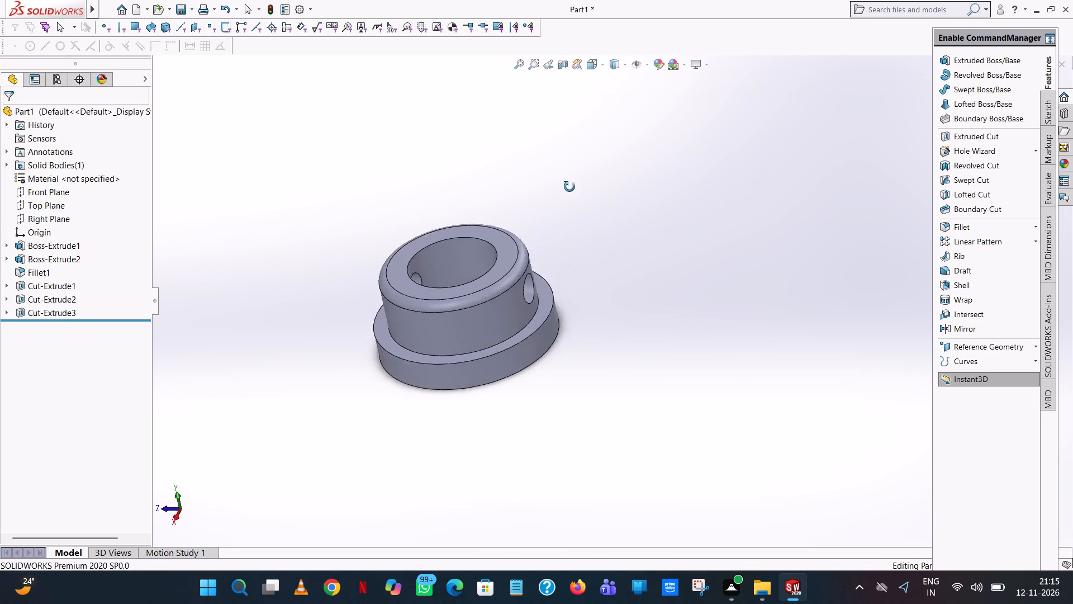
middle_click_drag(569, 187, 574, 275)
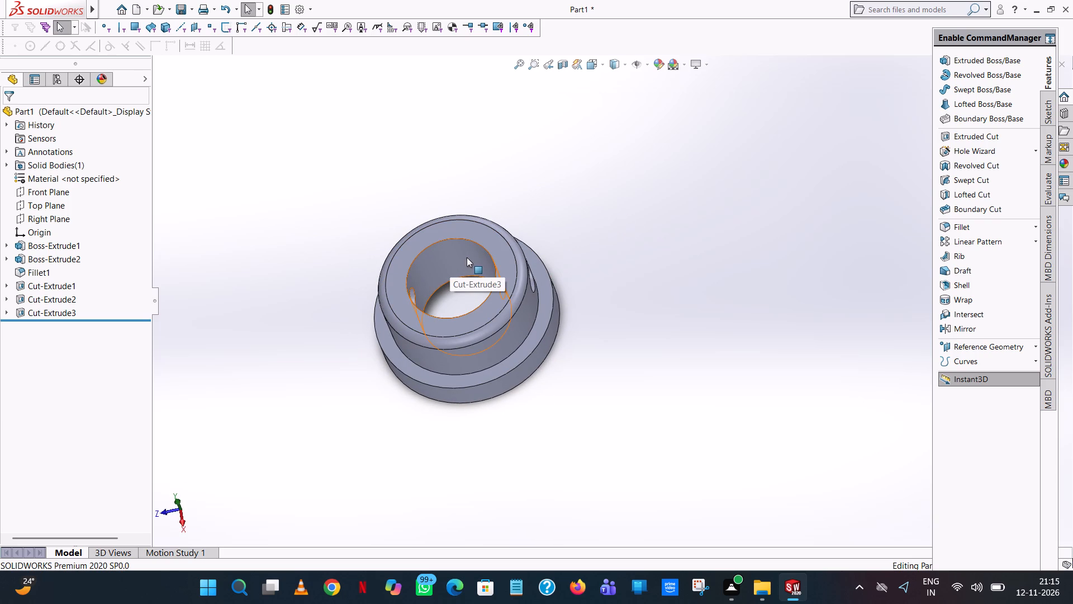
left_click(467, 258)
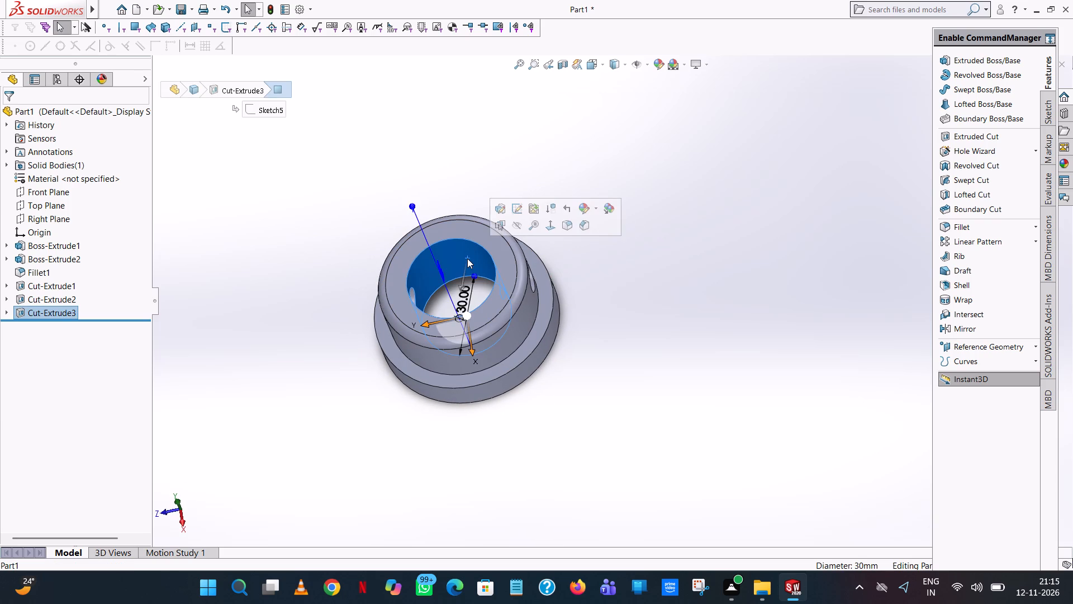
left_click(668, 319)
middle_click_drag(626, 326, 772, 34)
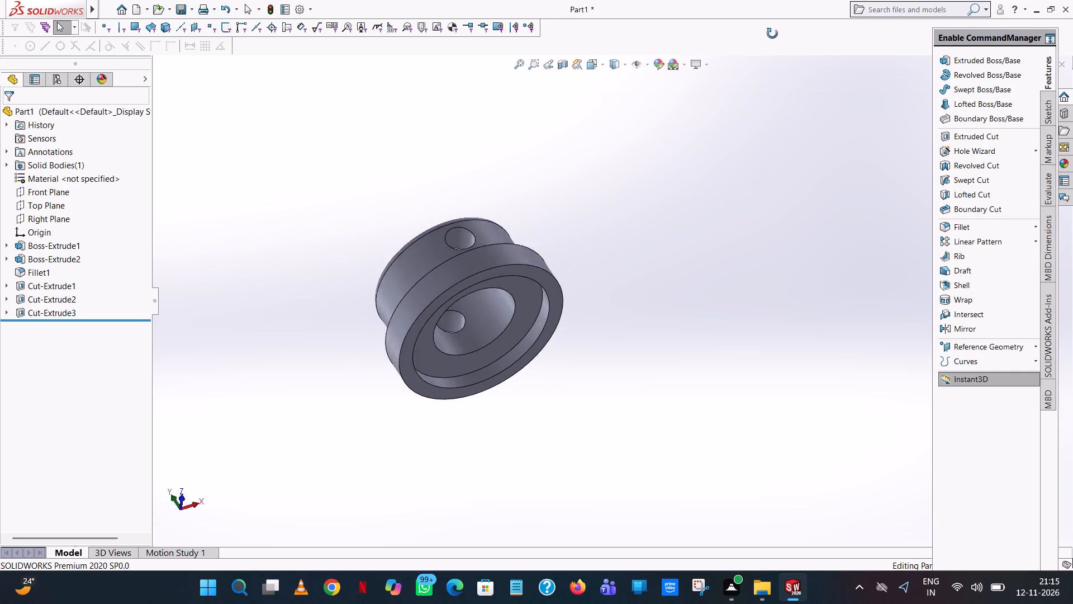
middle_click_drag(772, 34, 795, 90)
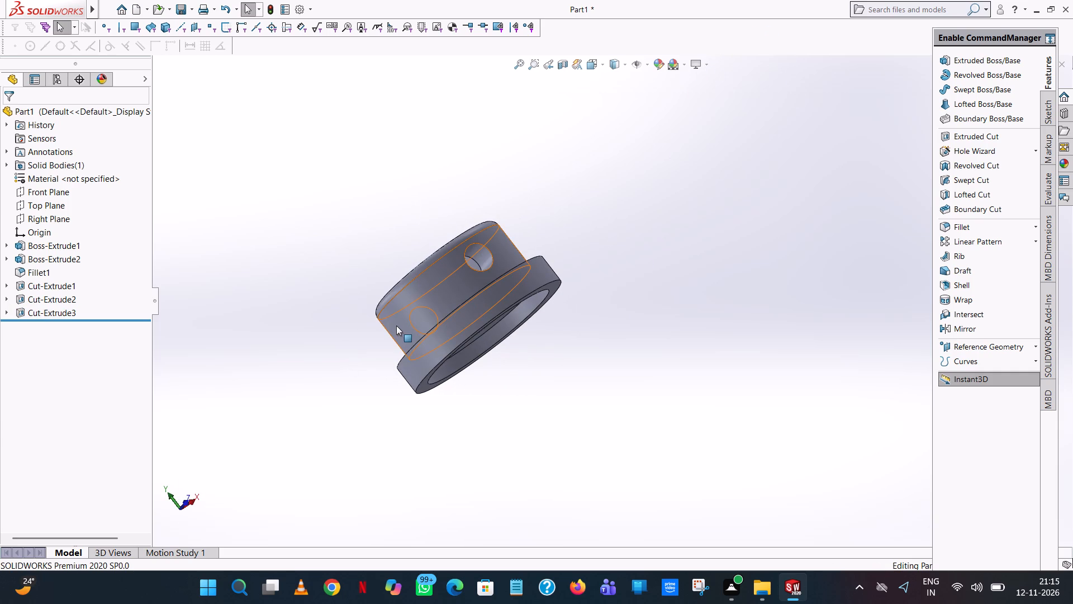
middle_click_drag(422, 313, 497, 284)
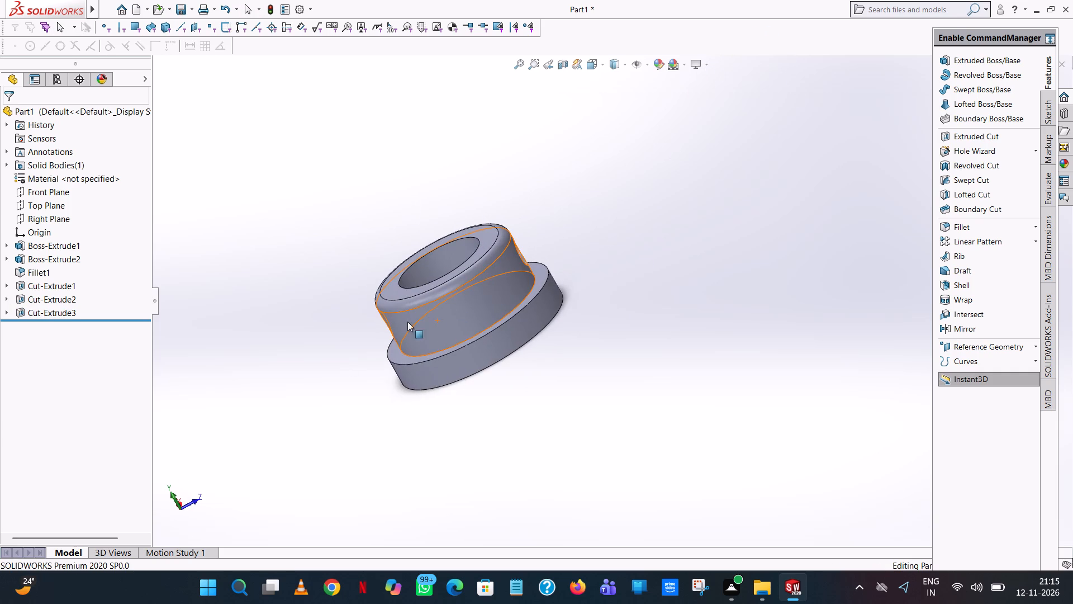
middle_click_drag(517, 319, 552, 379)
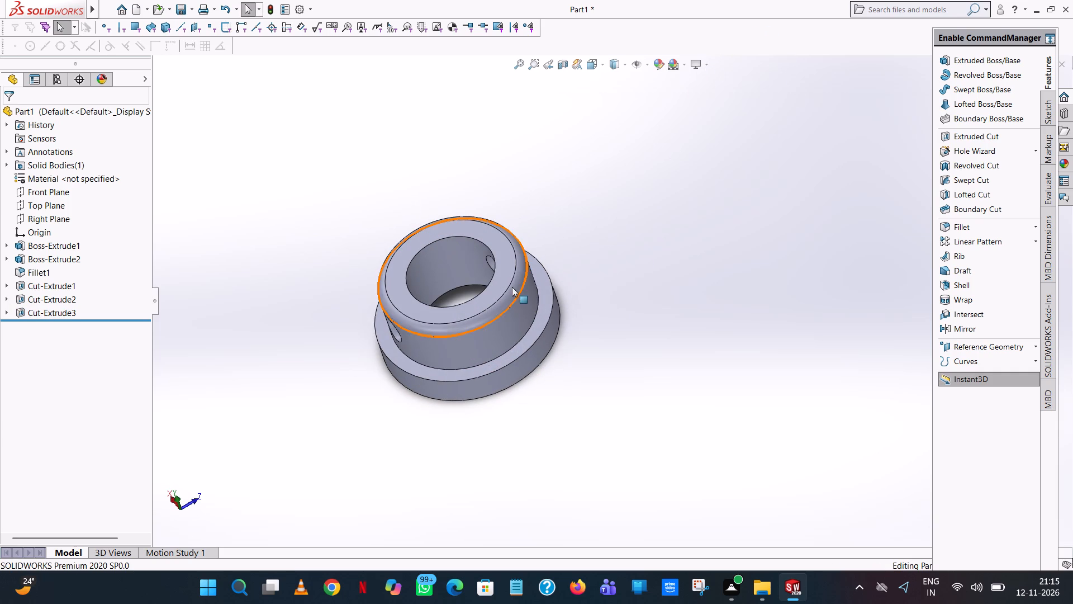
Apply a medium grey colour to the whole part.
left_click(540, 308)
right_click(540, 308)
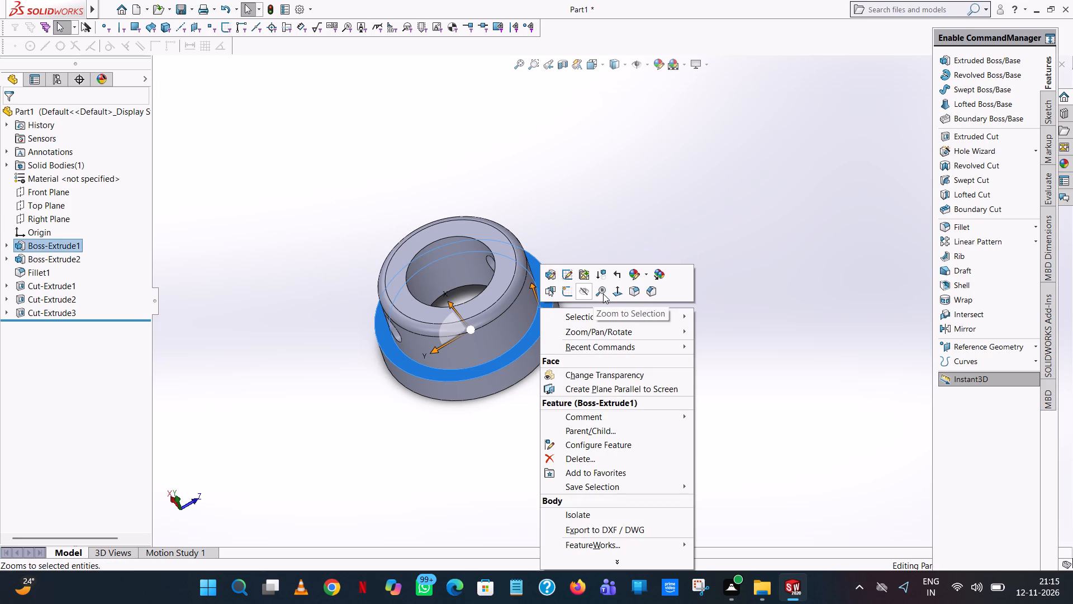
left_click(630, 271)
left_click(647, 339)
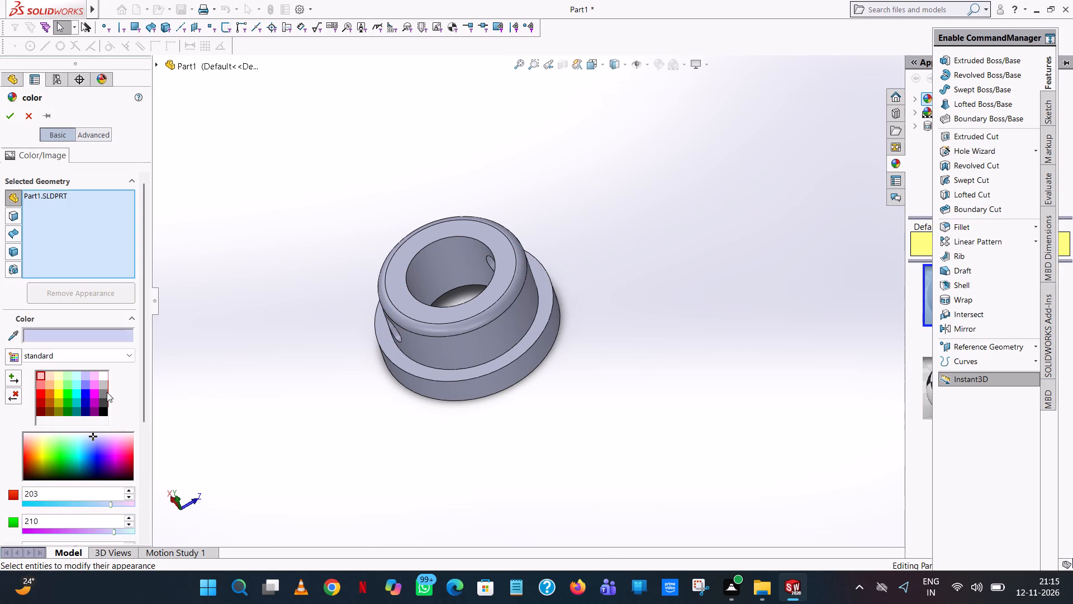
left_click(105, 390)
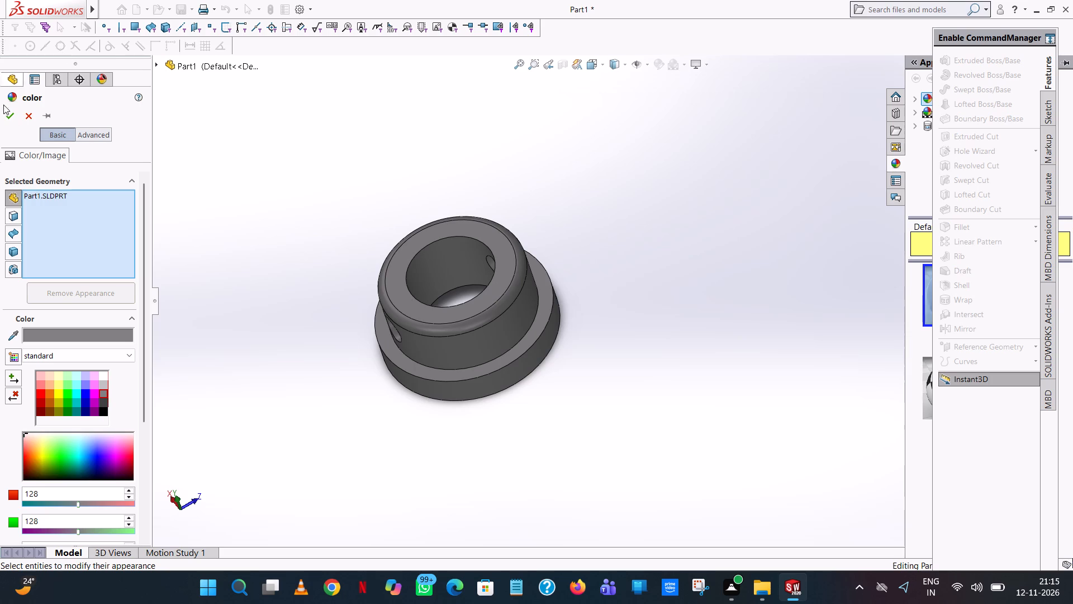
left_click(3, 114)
Colour the bore face, both cross-hole faces and the side wall of the underside recess white.
left_click(437, 259)
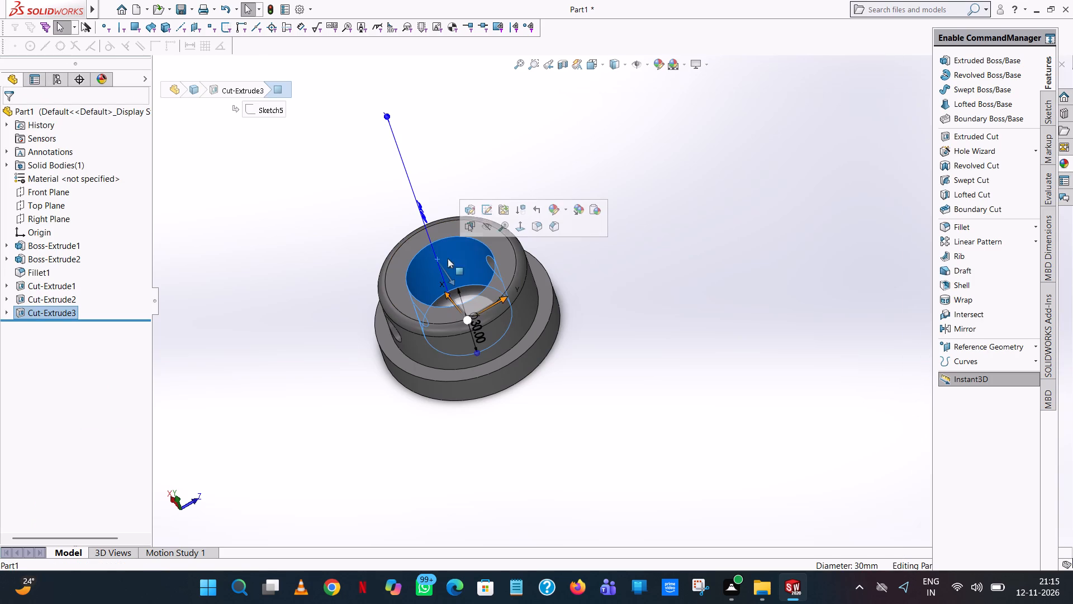
left_click(550, 212)
left_click(557, 234)
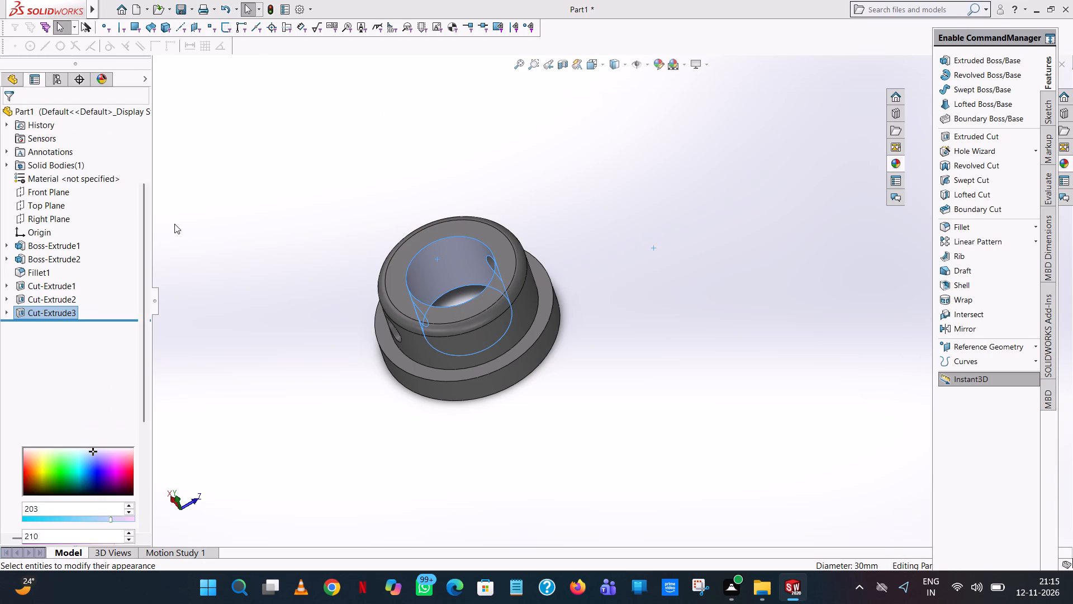
left_click(105, 375)
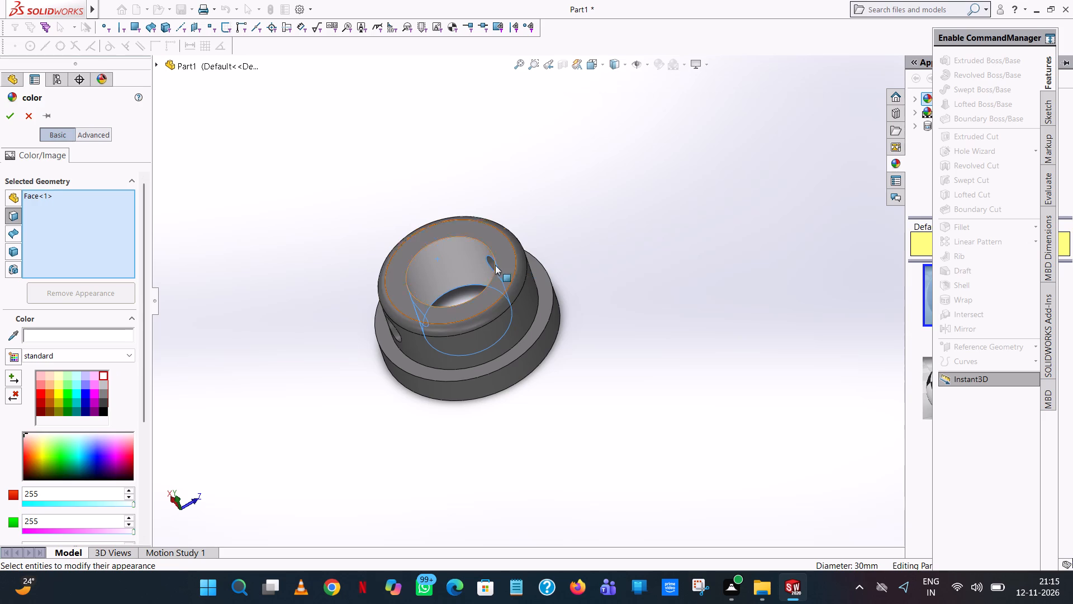
left_click(492, 260)
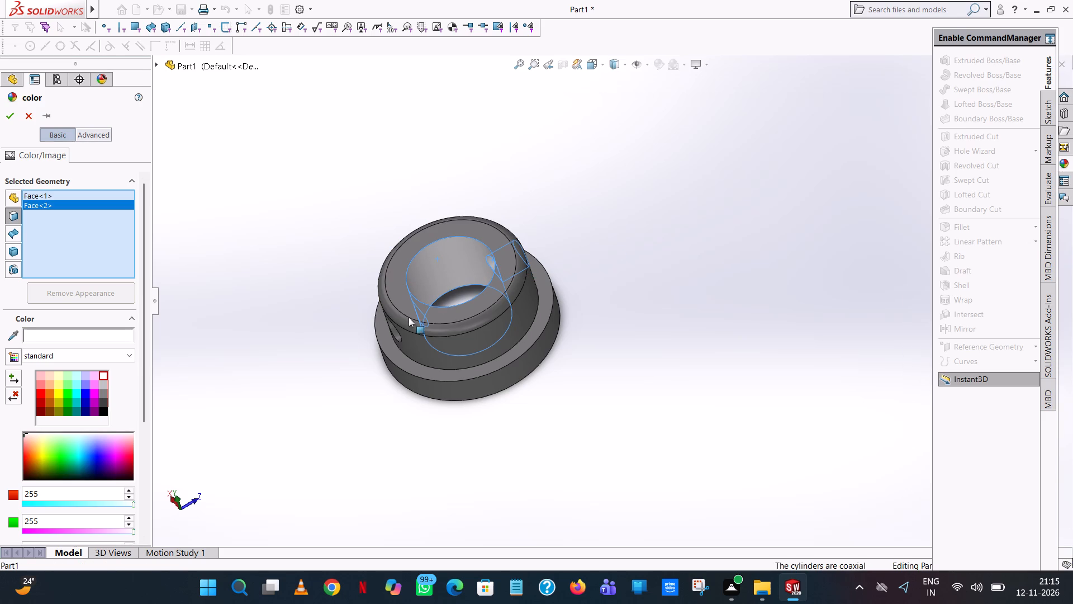
left_click(396, 330)
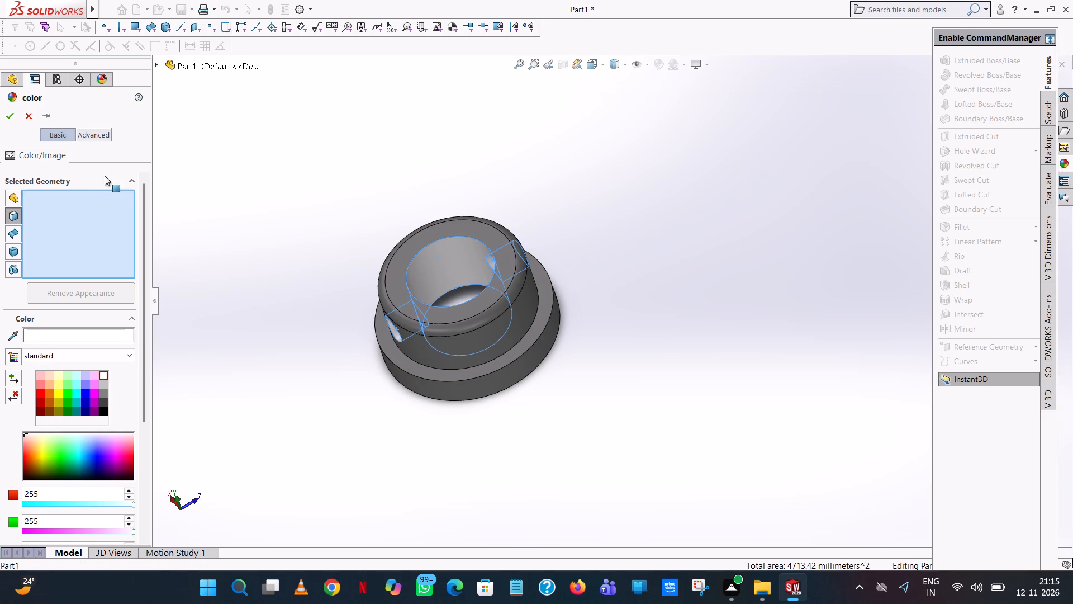
middle_click_drag(223, 176, 471, 122)
scroll(468, 167, "down", 1)
middle_click_drag(492, 254, 498, 263)
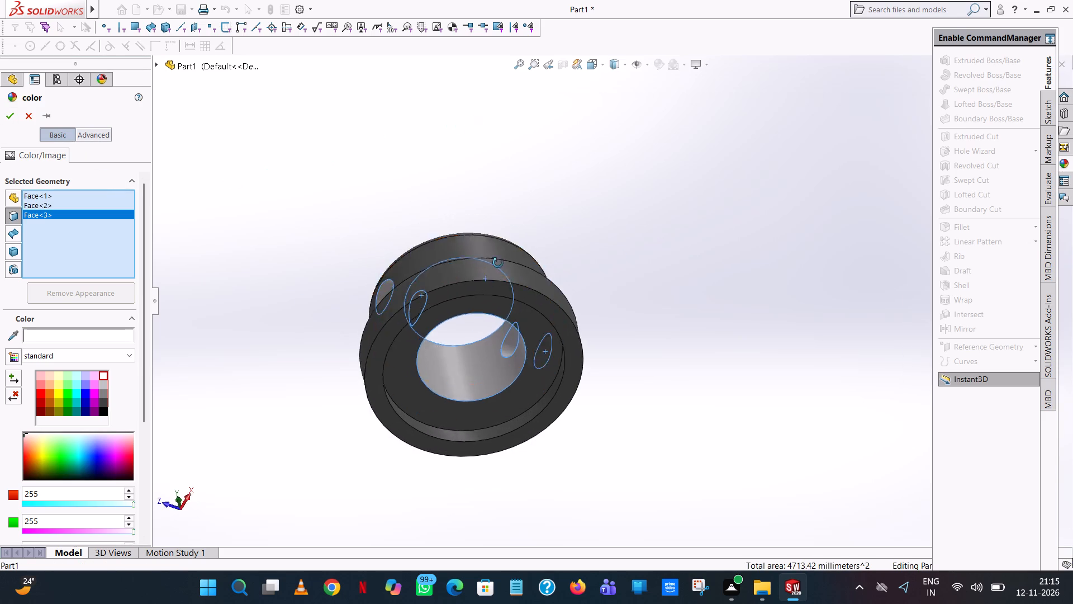
middle_click_drag(498, 263, 577, 279)
scroll(567, 263, "up", 1)
left_click(573, 322)
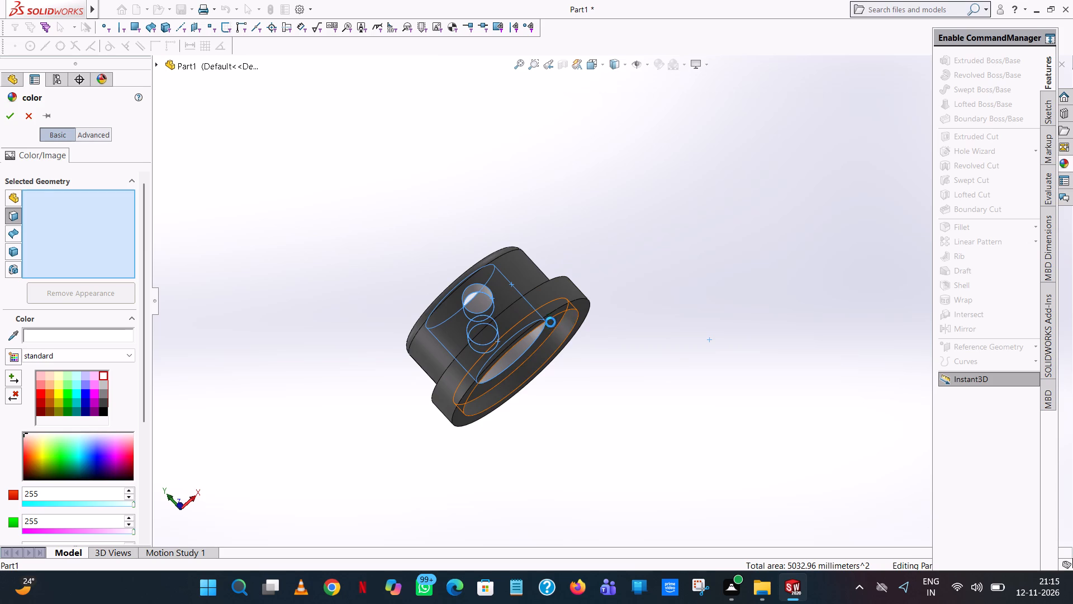
left_click(14, 112)
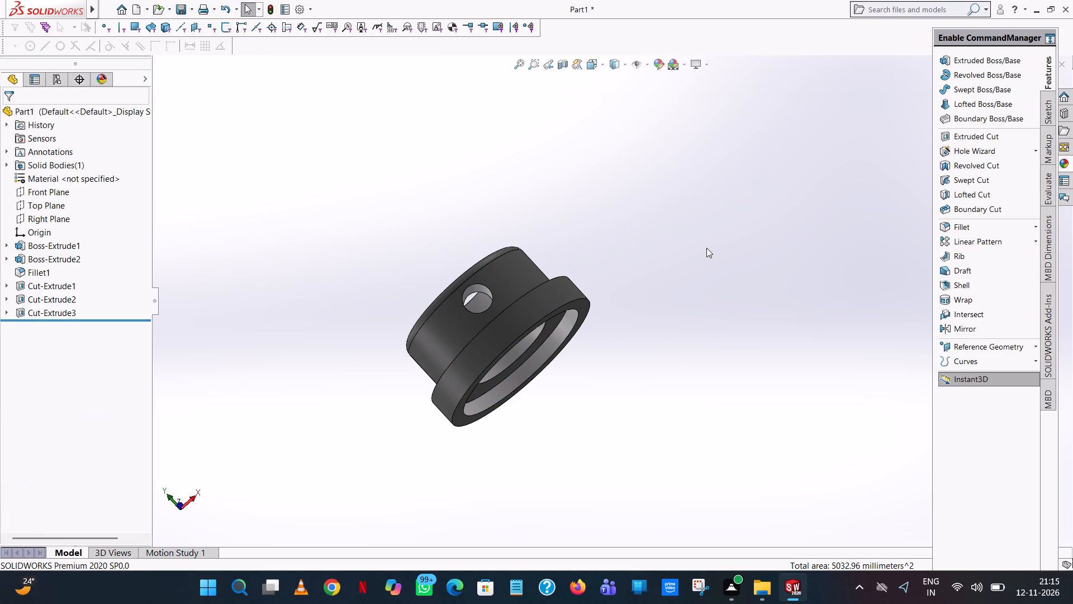
left_click(706, 248)
Apply a light cyan colour from the standard swatches to the whole part.
middle_click_drag(707, 246, 797, 254)
scroll(796, 253, "up", 1)
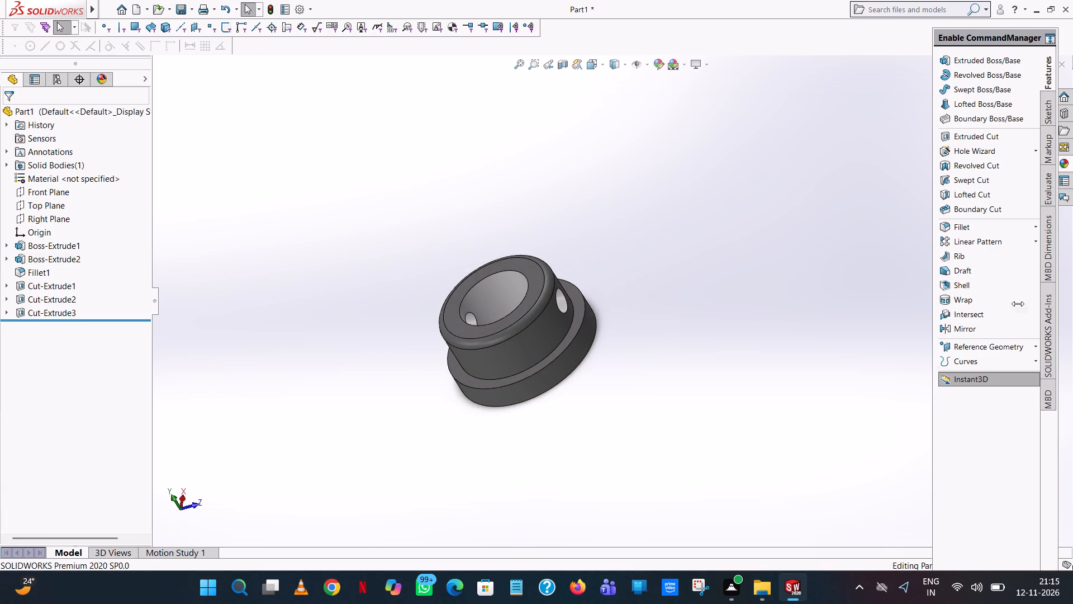
right_click(505, 353)
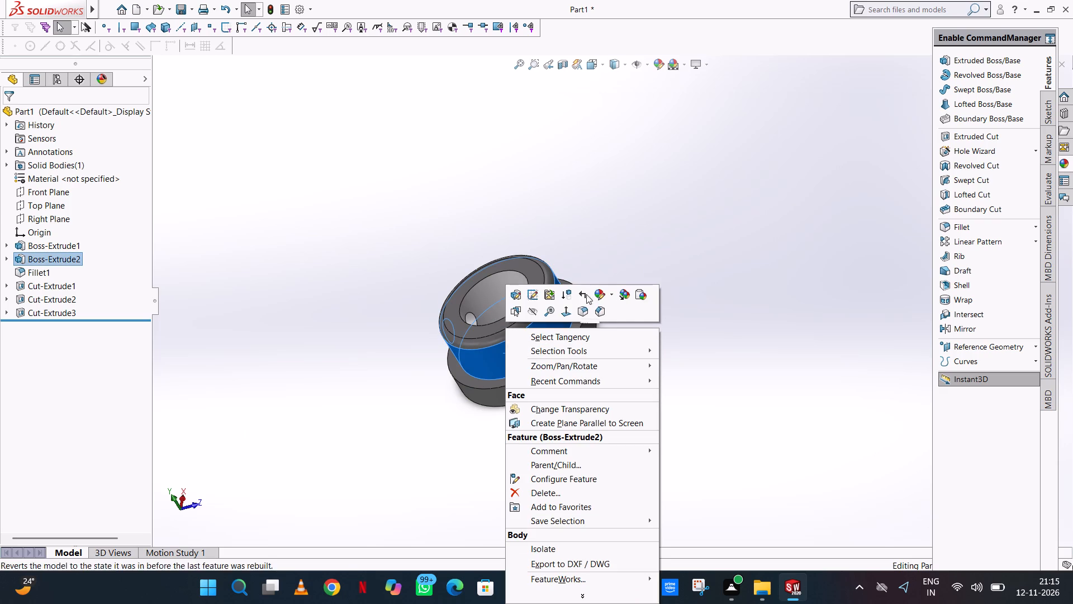
left_click(601, 292)
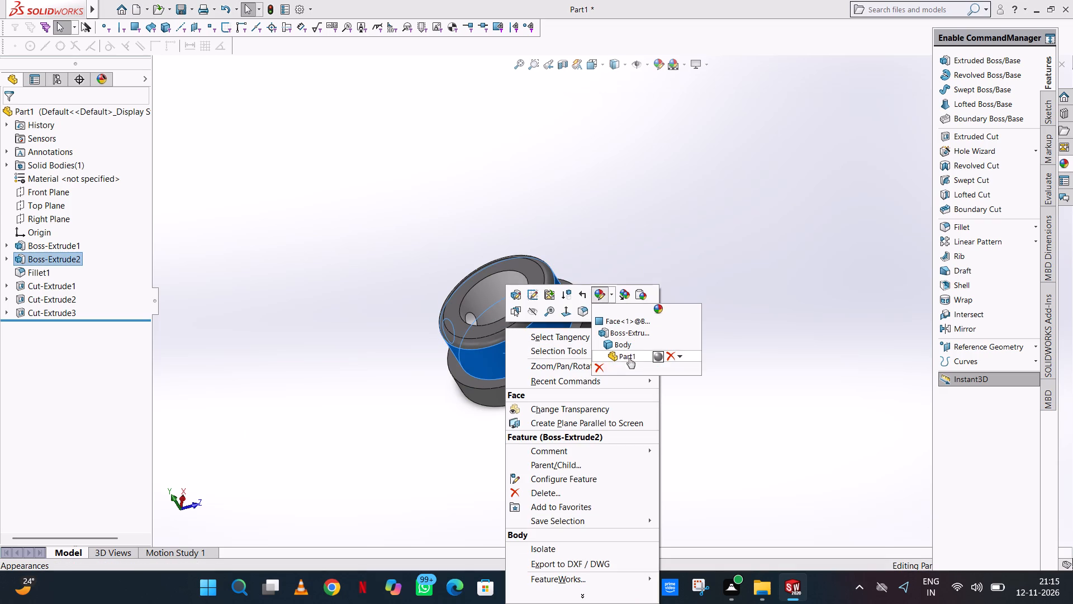
left_click(632, 356)
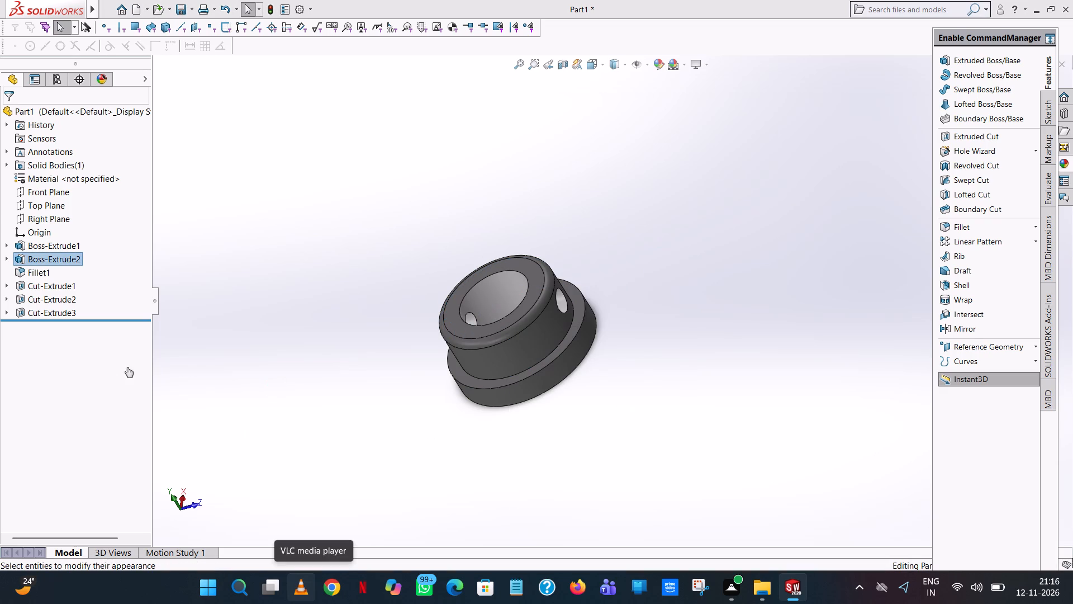
left_click(76, 384)
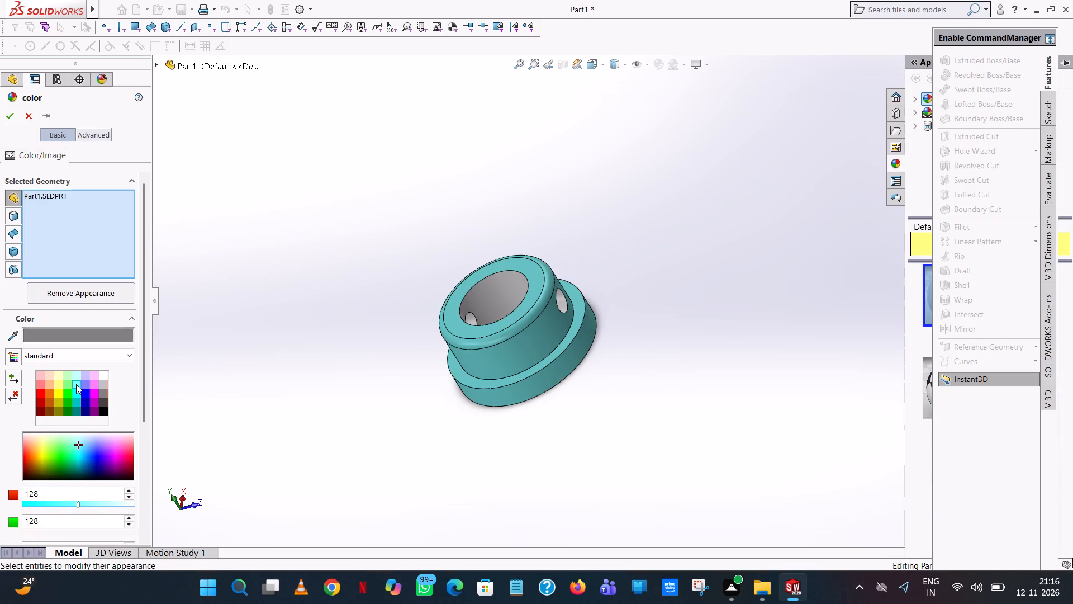
left_click(10, 121)
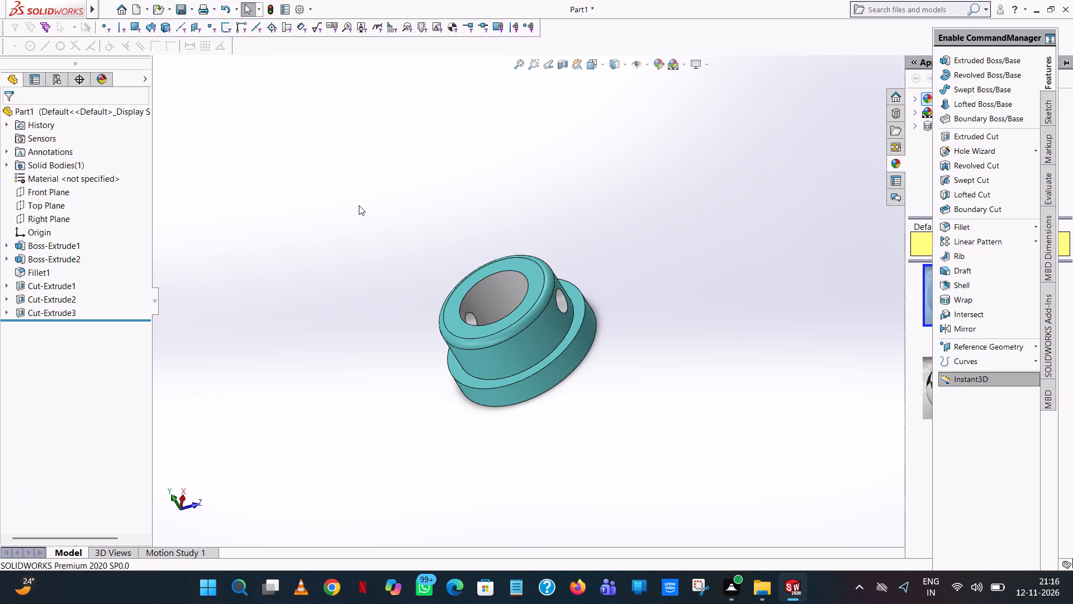
left_click(360, 206)
Examine the coloured part from above, the side and below, including the bore and cross holes.
scroll(365, 207, "up", 1)
middle_click_drag(365, 210, 526, 135)
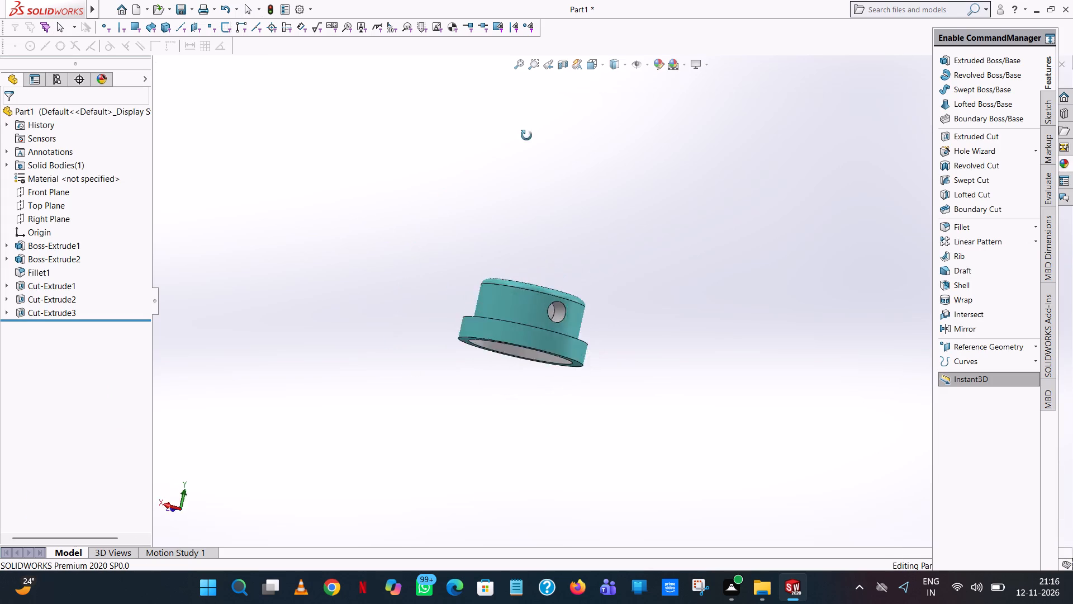
middle_click_drag(526, 135, 607, 92)
middle_click_drag(656, 331, 774, 289)
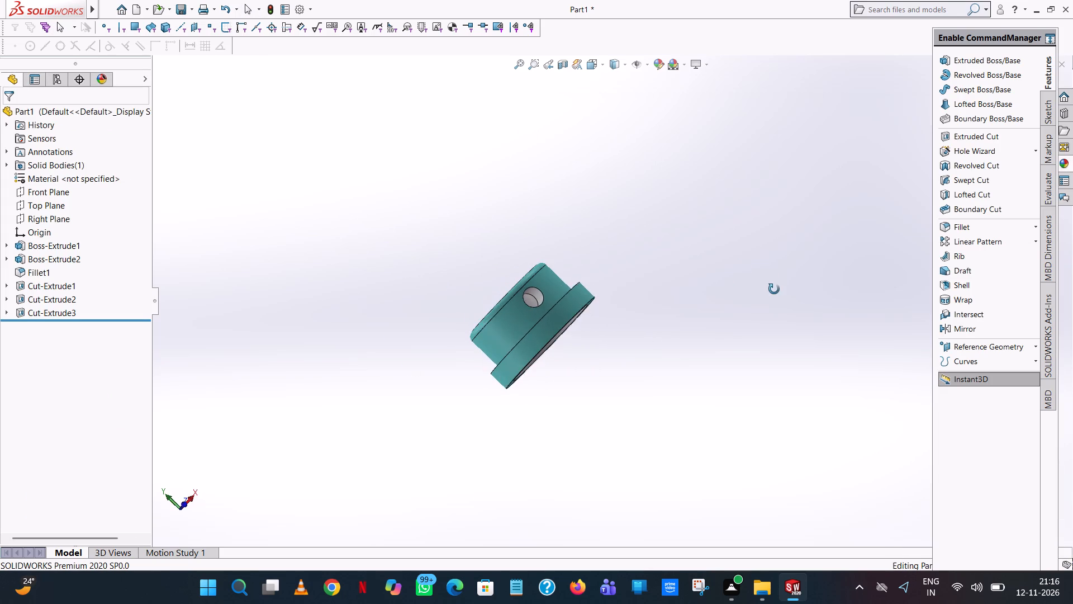
middle_click_drag(774, 289, 777, 220)
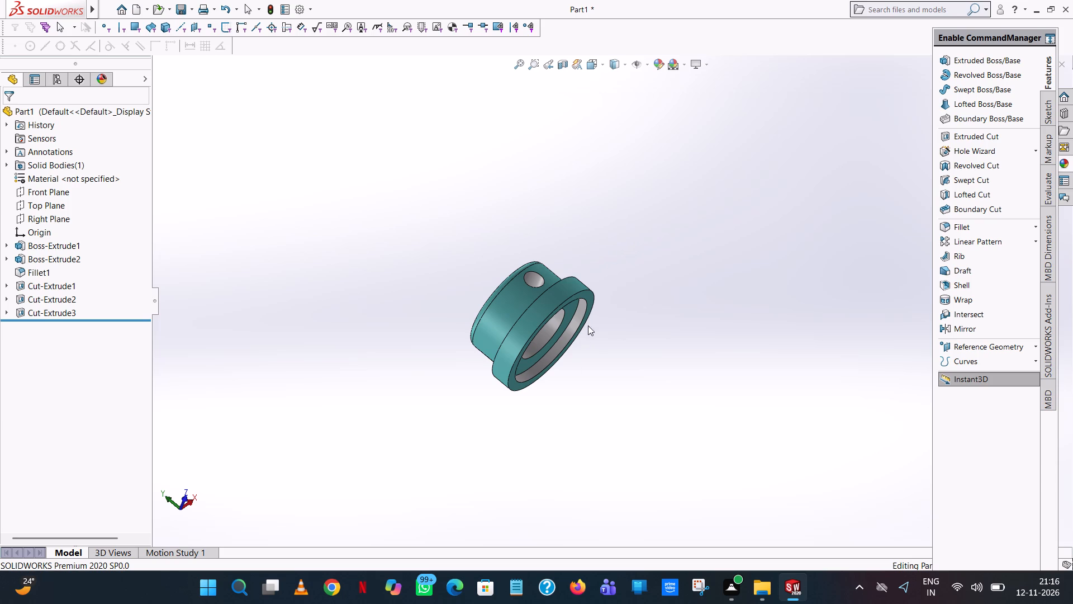
scroll(588, 321, "down", 7)
middle_click_drag(583, 314, 710, 339)
scroll(710, 339, "down", 1)
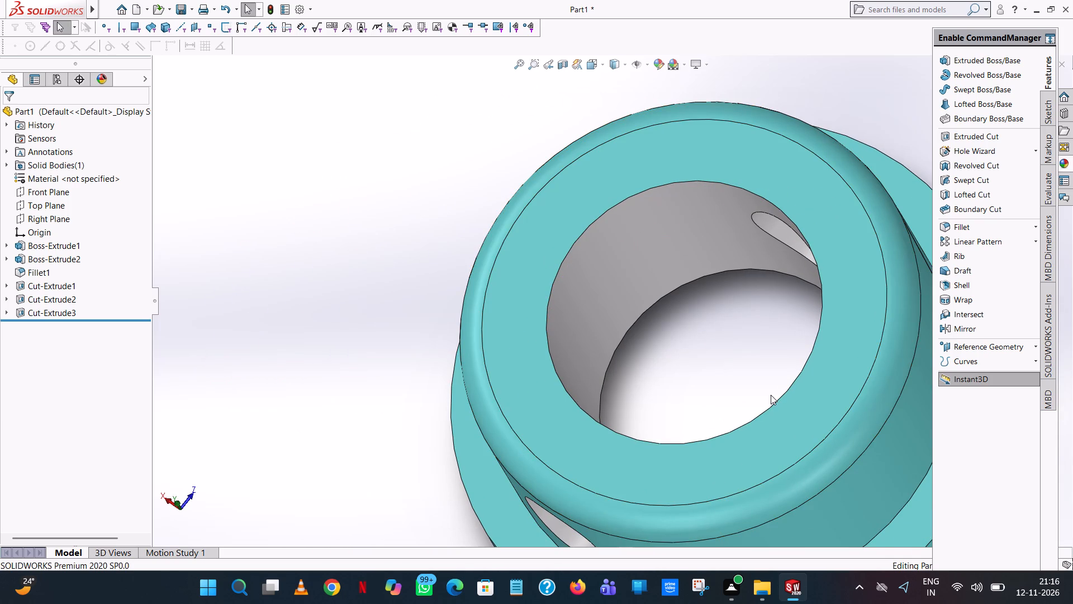
scroll(695, 342, "up", 6)
middle_click_drag(632, 283, 666, 185)
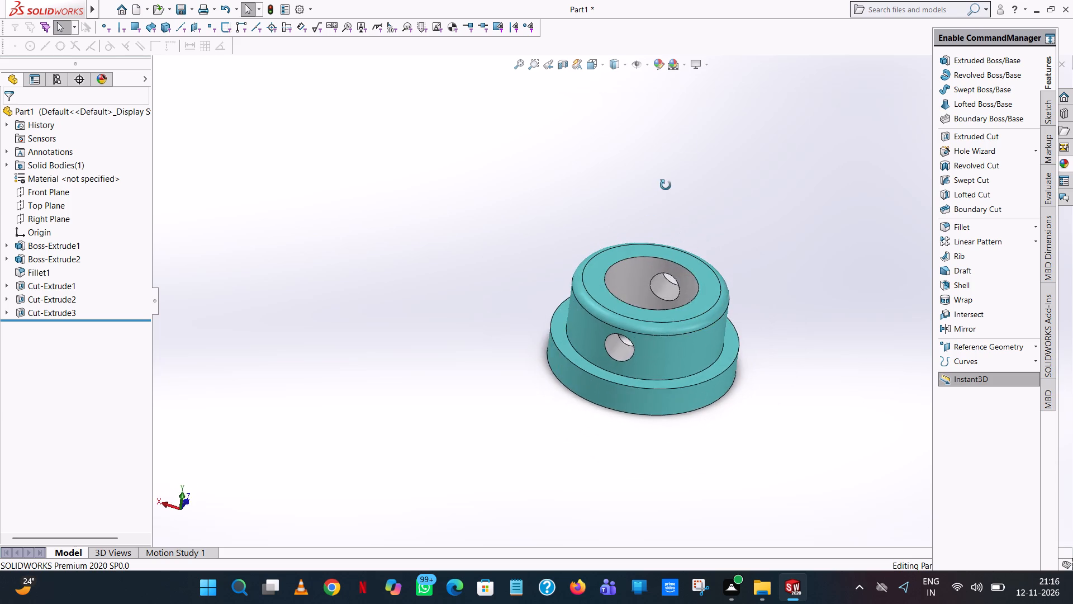
middle_click_drag(666, 185, 748, 196)
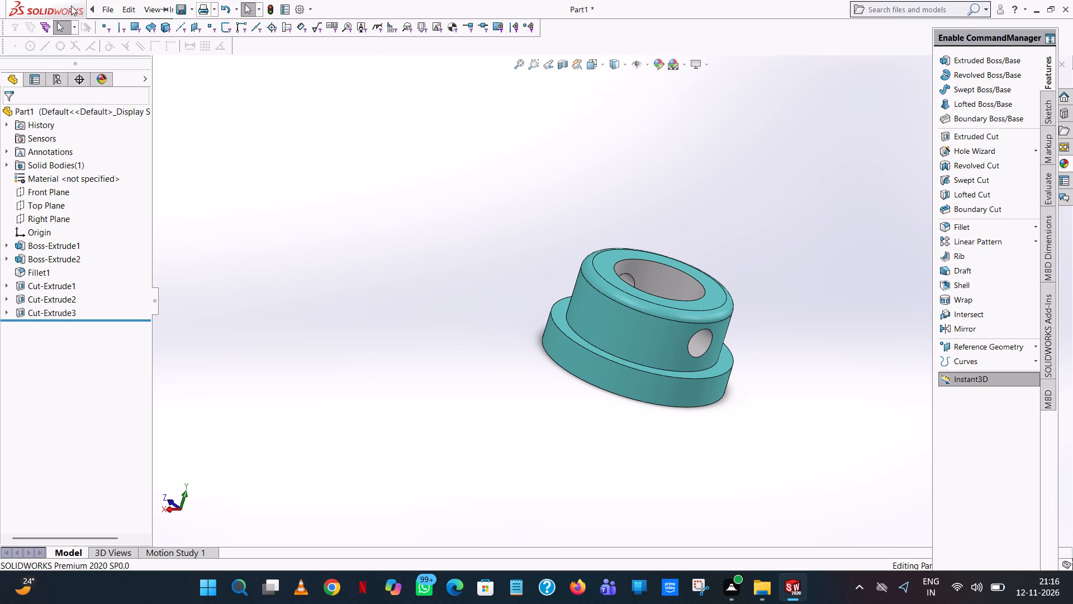
Start saving the part as a SOLIDWORKS Part file.
left_click(390, 173)
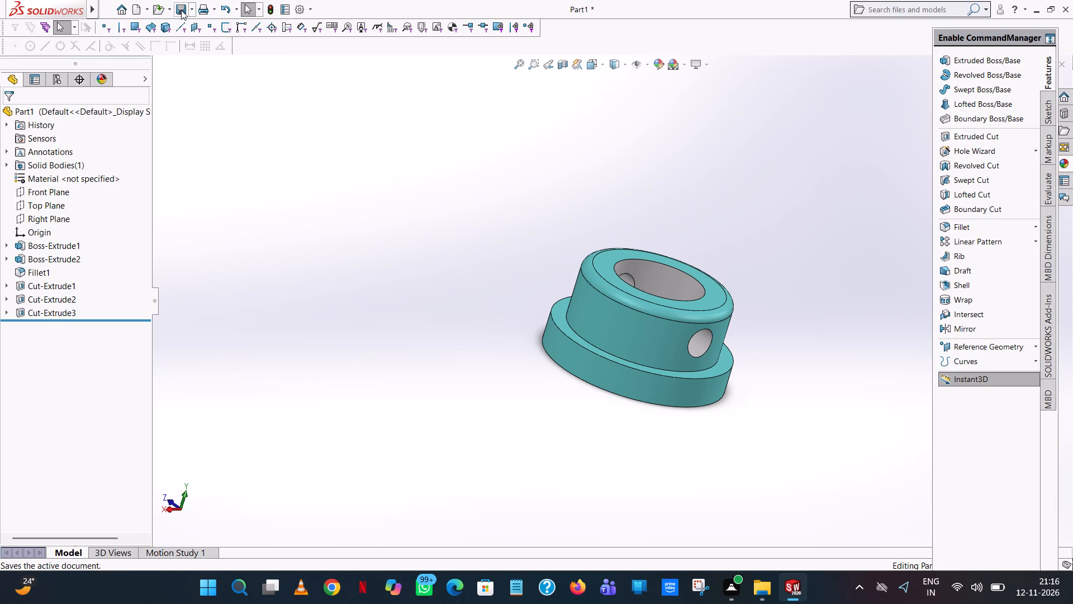
left_click(181, 10)
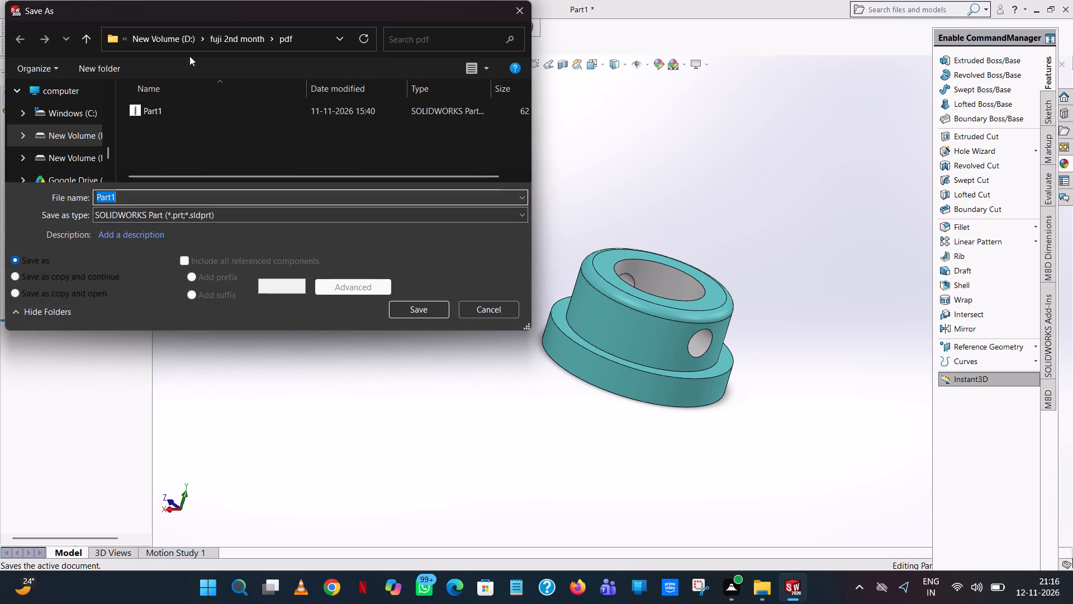
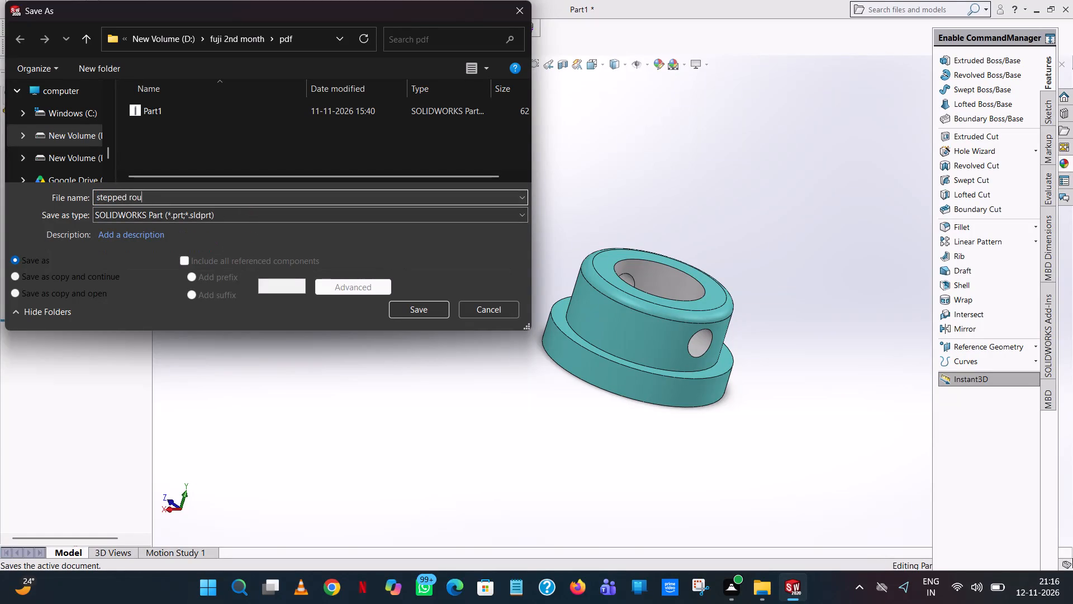
Save the part as an Adobe PDF named "stepped round coller" in the pdf folder.
type("coller")
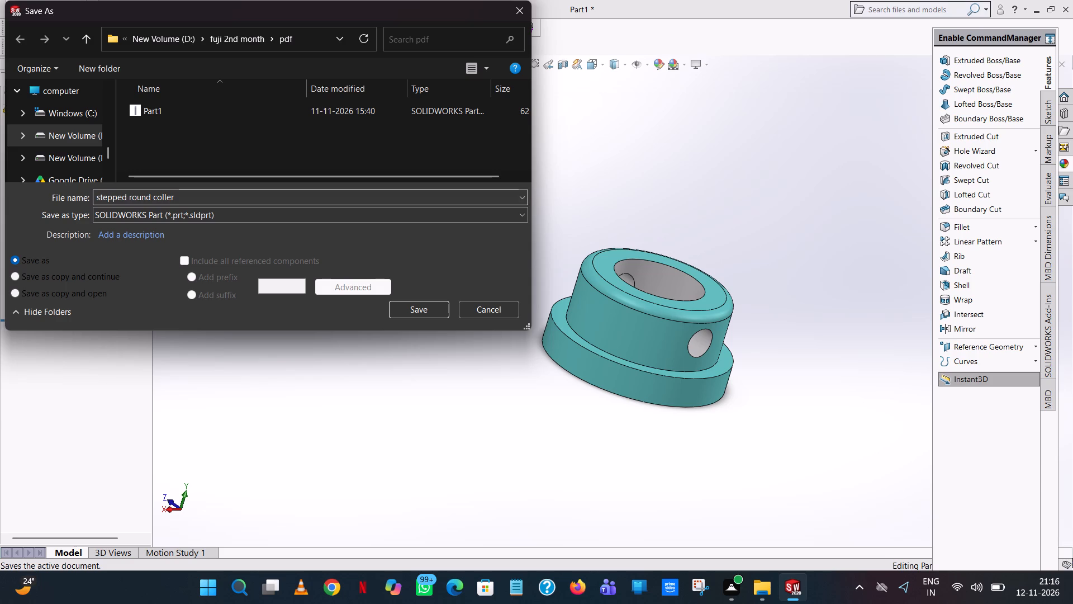
left_click(226, 215)
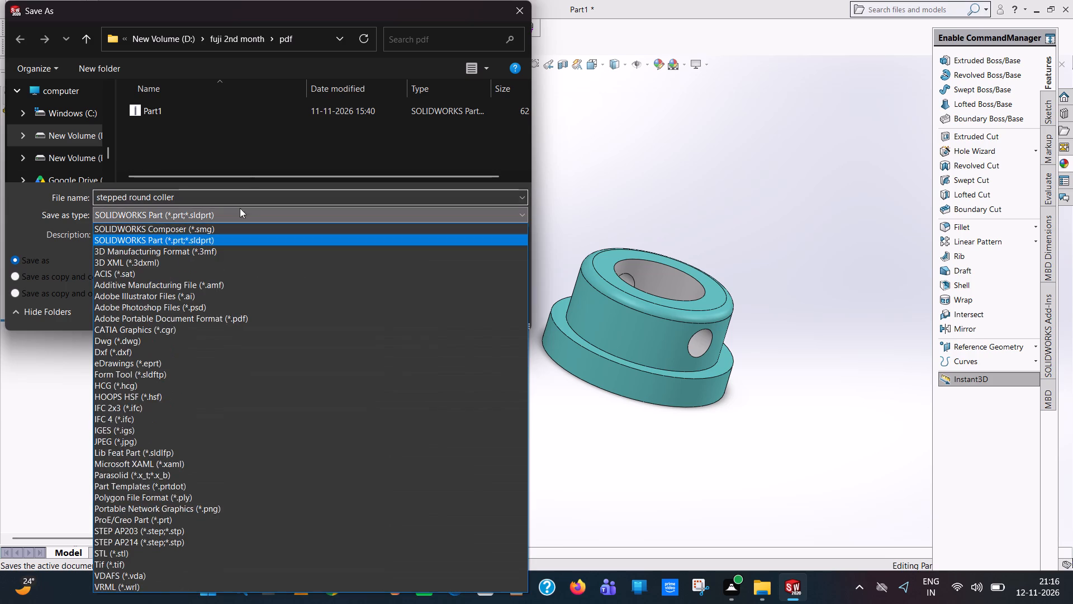
left_click(225, 321)
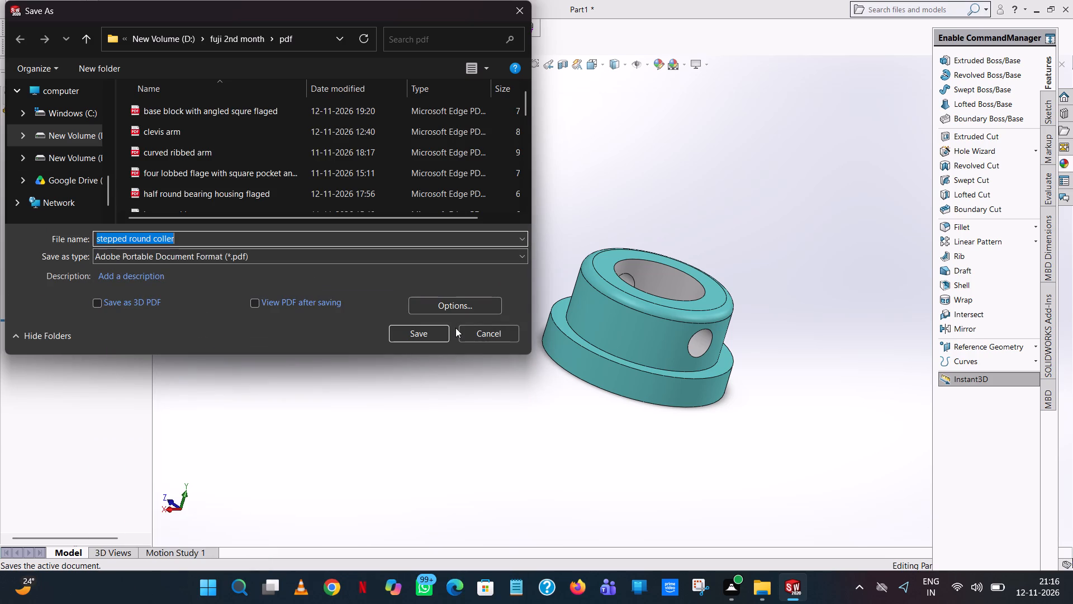
left_click(415, 330)
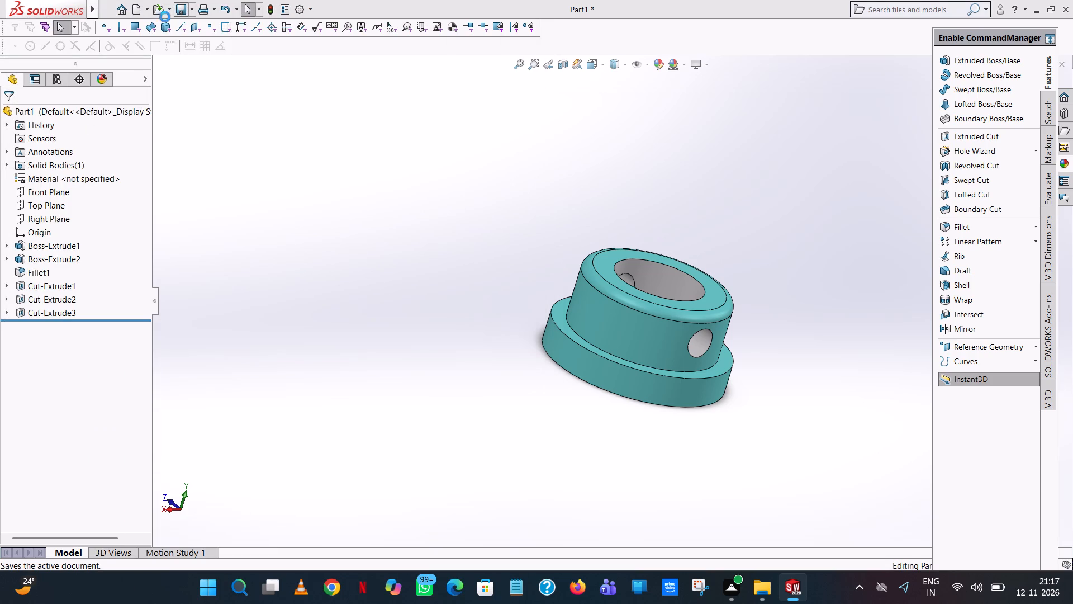
Save the model as a SOLIDWORKS Part named "stepped coller" in the design folder of fuji 2nd month.
left_click(191, 8)
left_click(188, 33)
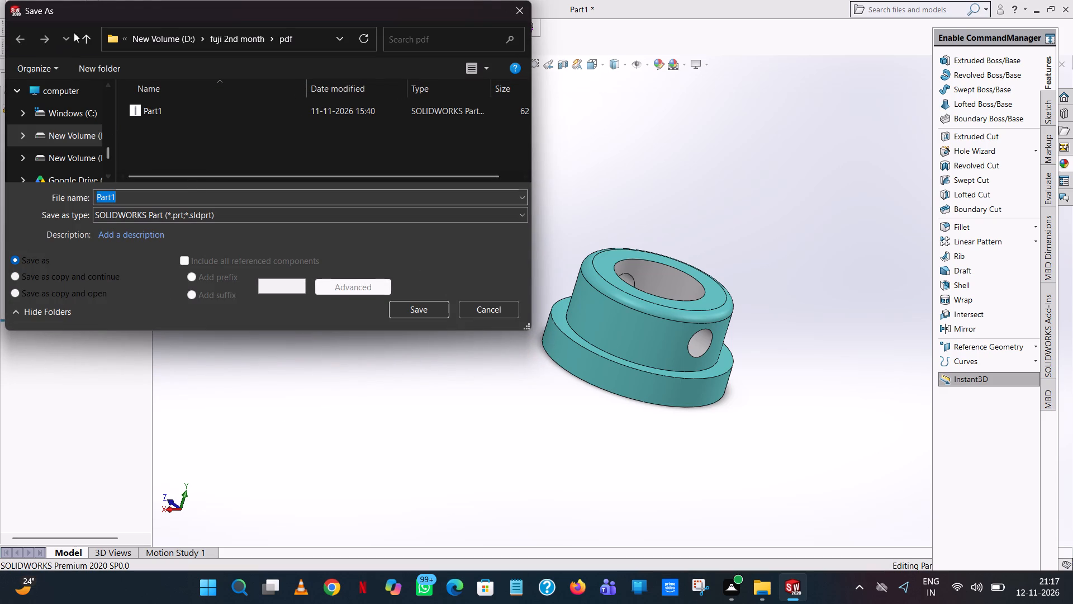
left_click(86, 34)
double_click(201, 134)
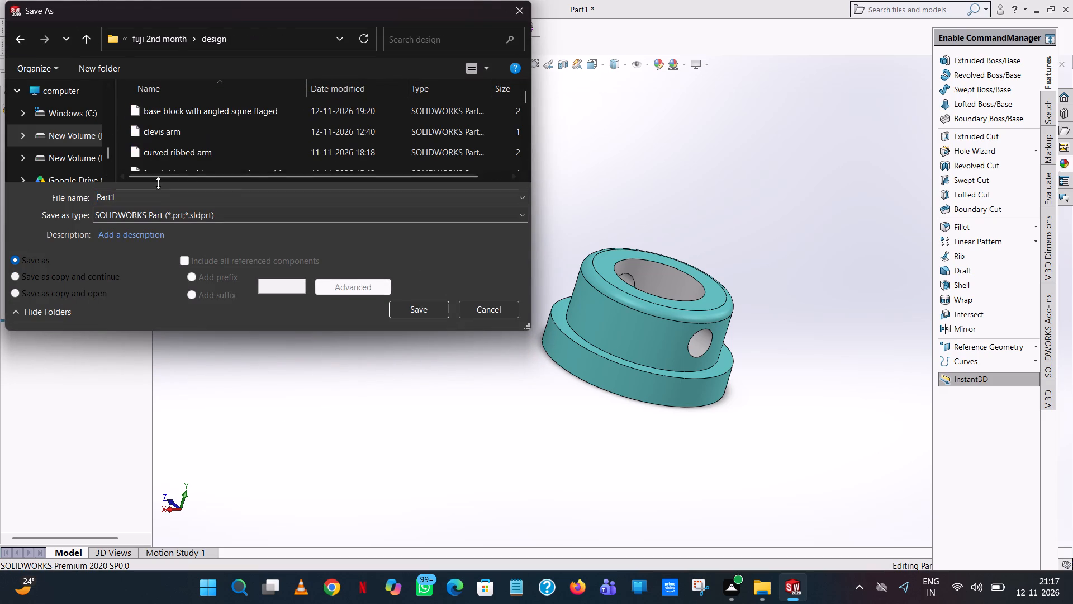
double_click(151, 194)
type("st")
type("epped")
key("space")
type("coller")
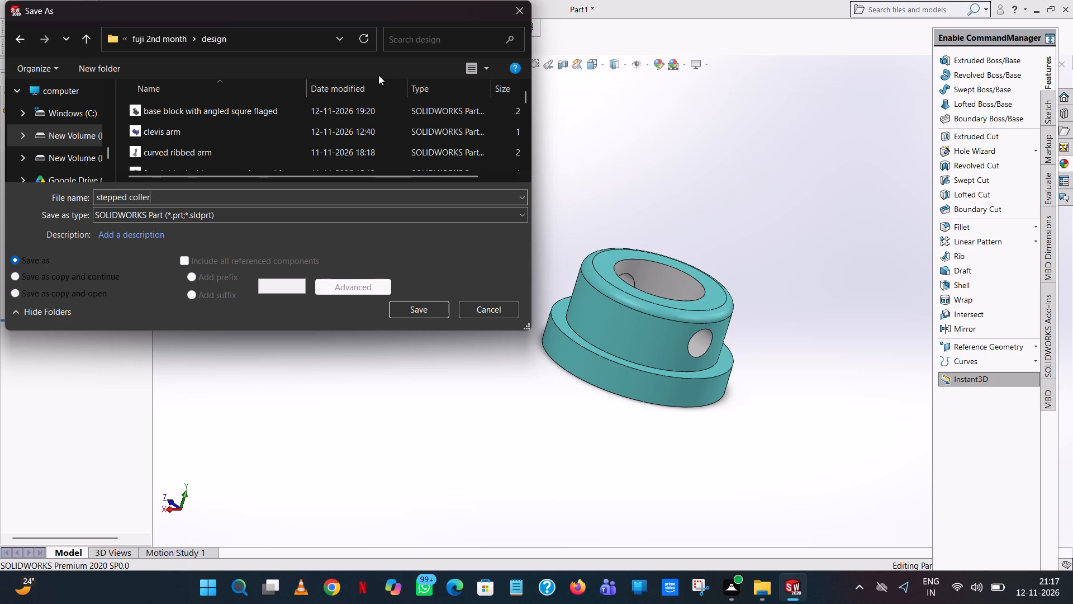
left_click(432, 311)
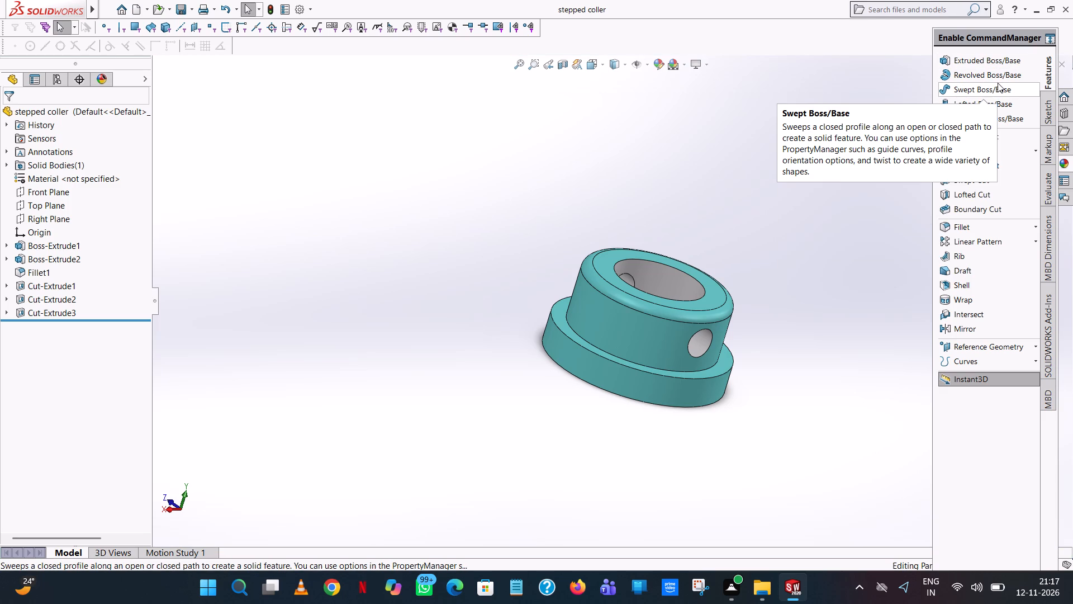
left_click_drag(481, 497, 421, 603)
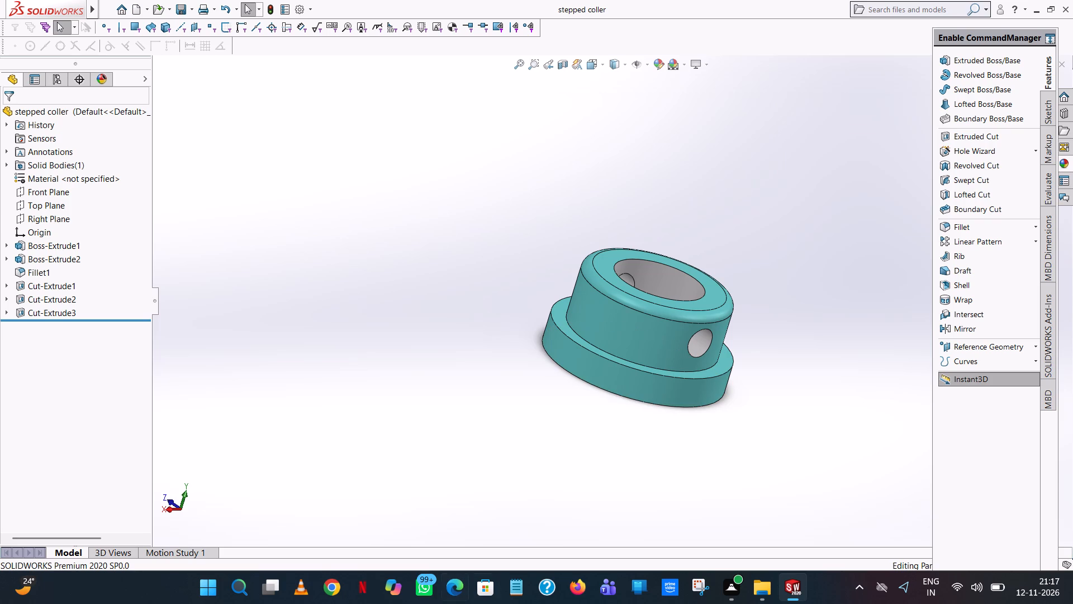